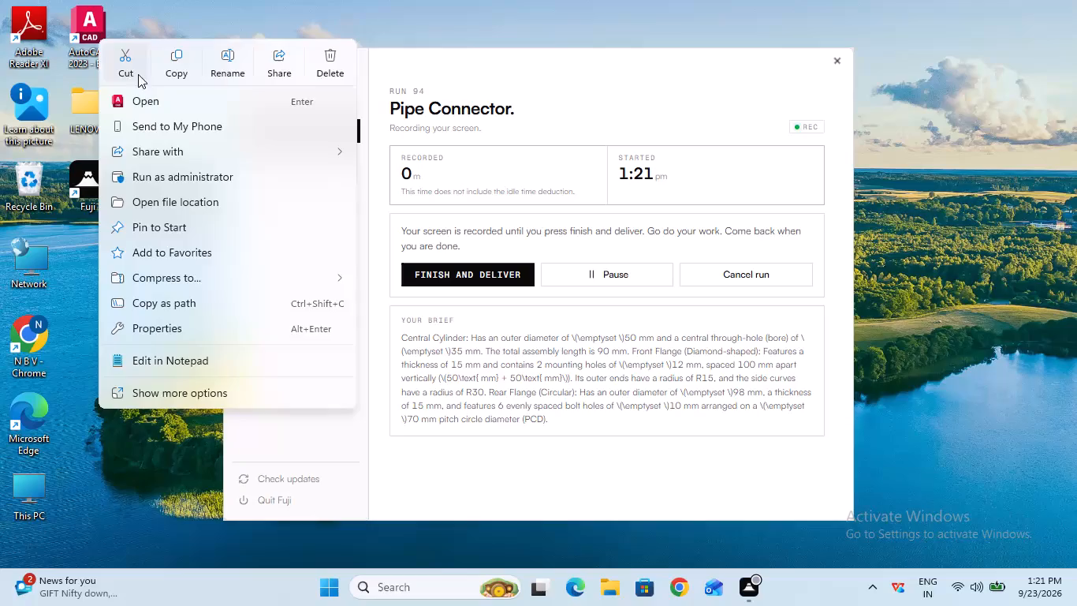
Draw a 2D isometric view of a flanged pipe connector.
Launch AutoCAD 2023 and start a new blank drawing.
left_click(151, 104)
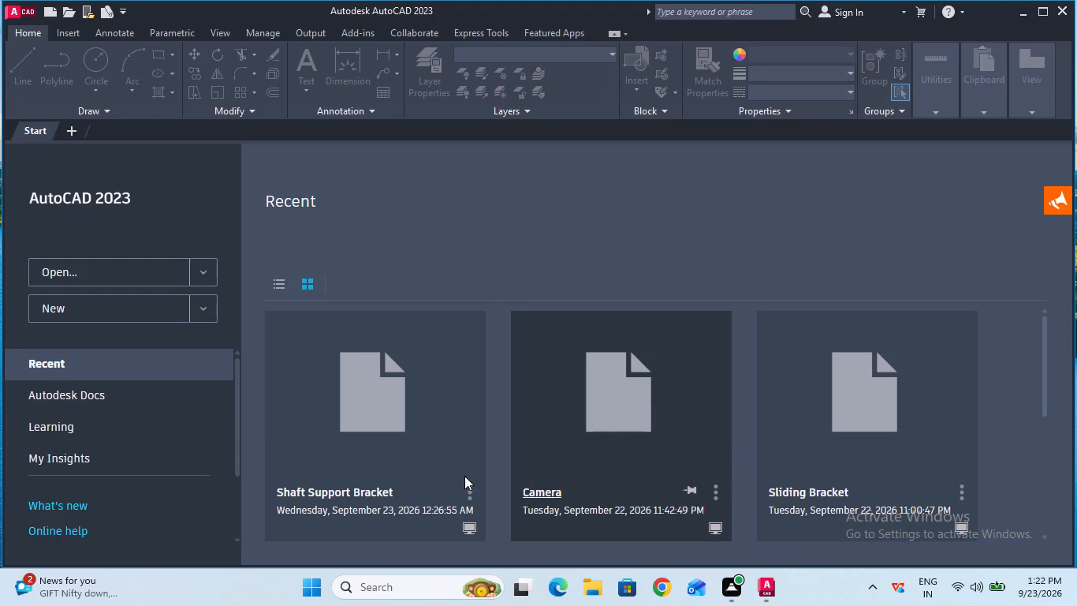
double_click(173, 313)
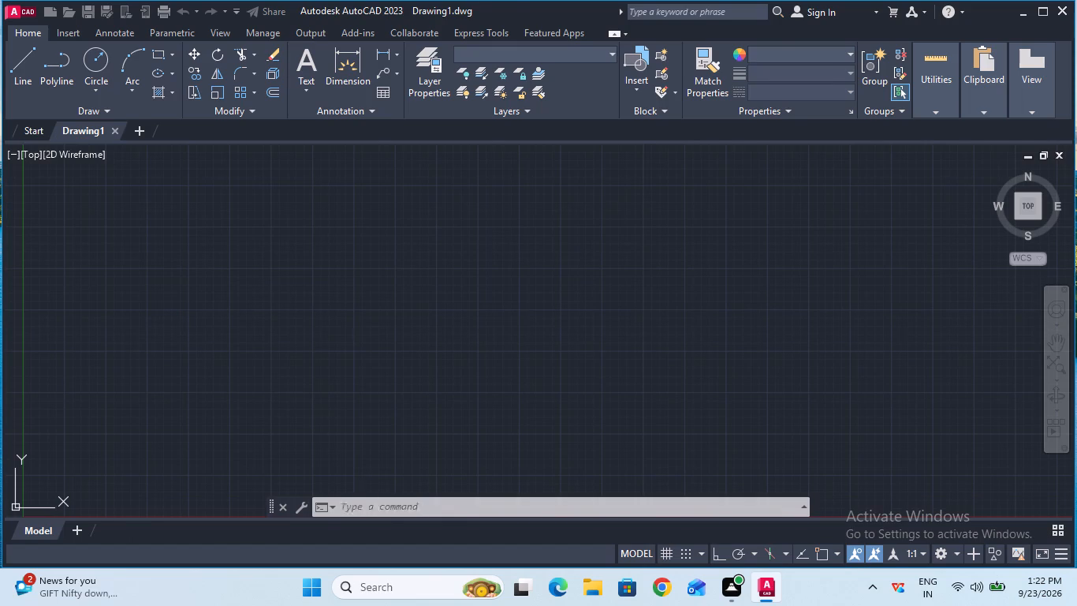
Turn on command history logging with LOGFILEON.
left_click(406, 511)
type("log")
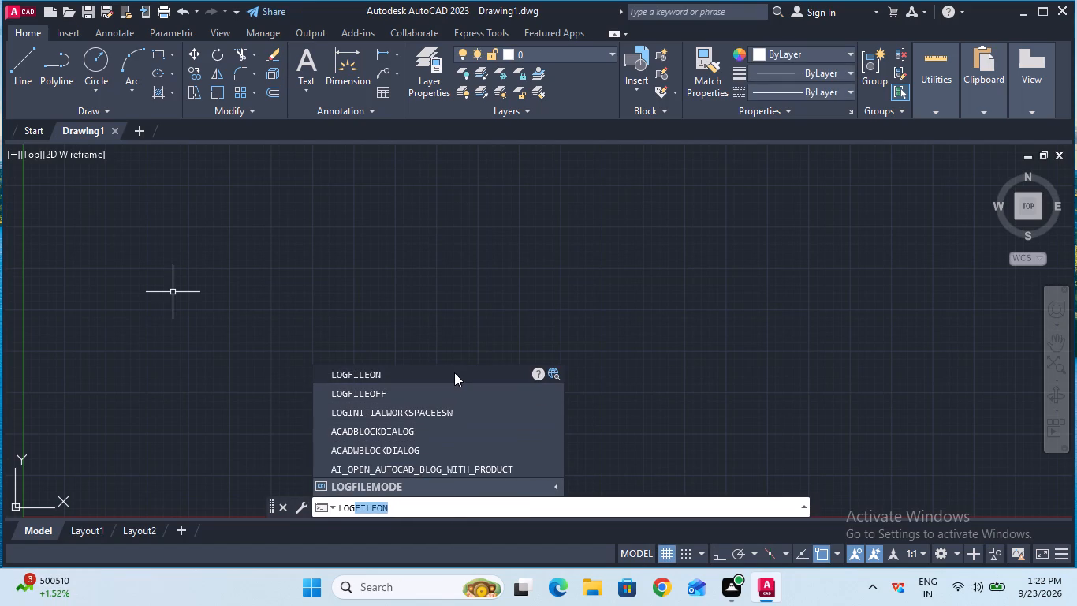
left_click(454, 372)
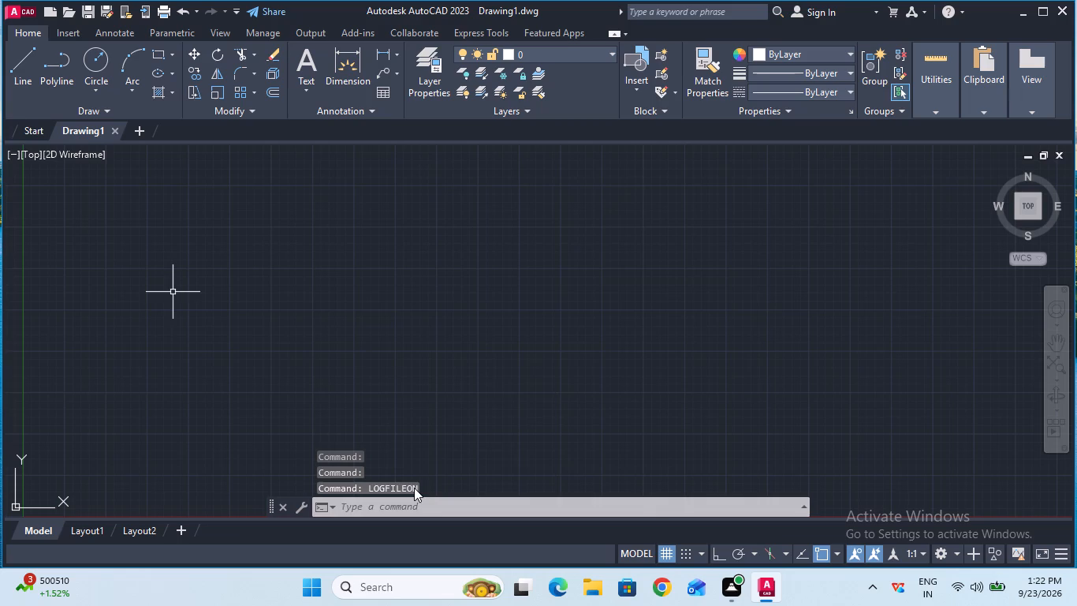
Configure the drawing units to a length precision of 0 and an insertion scale in millimeters.
left_click(416, 505)
type("unit")
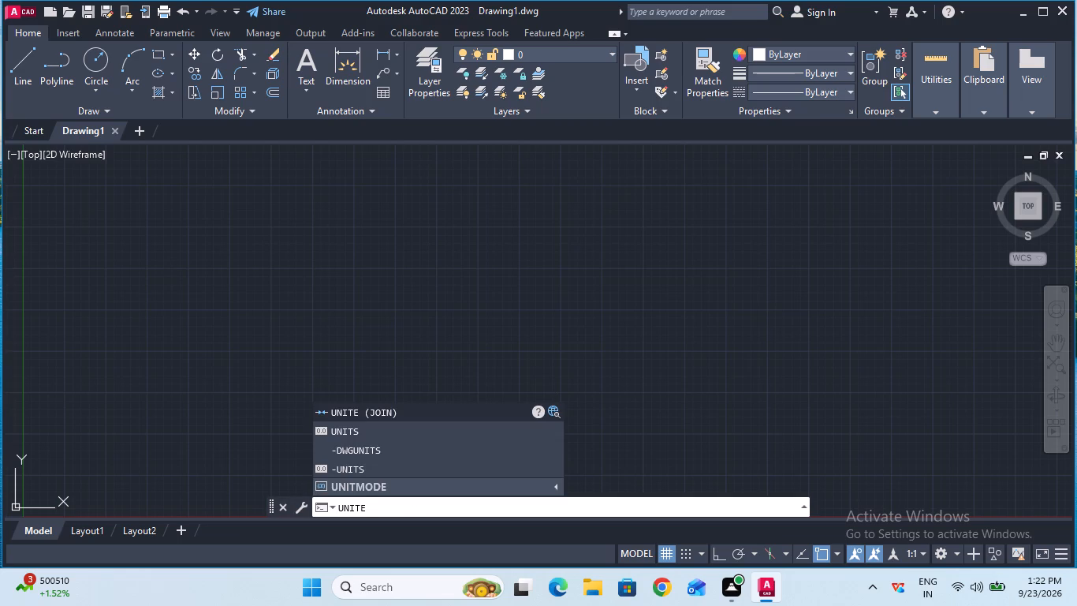
left_click(398, 428)
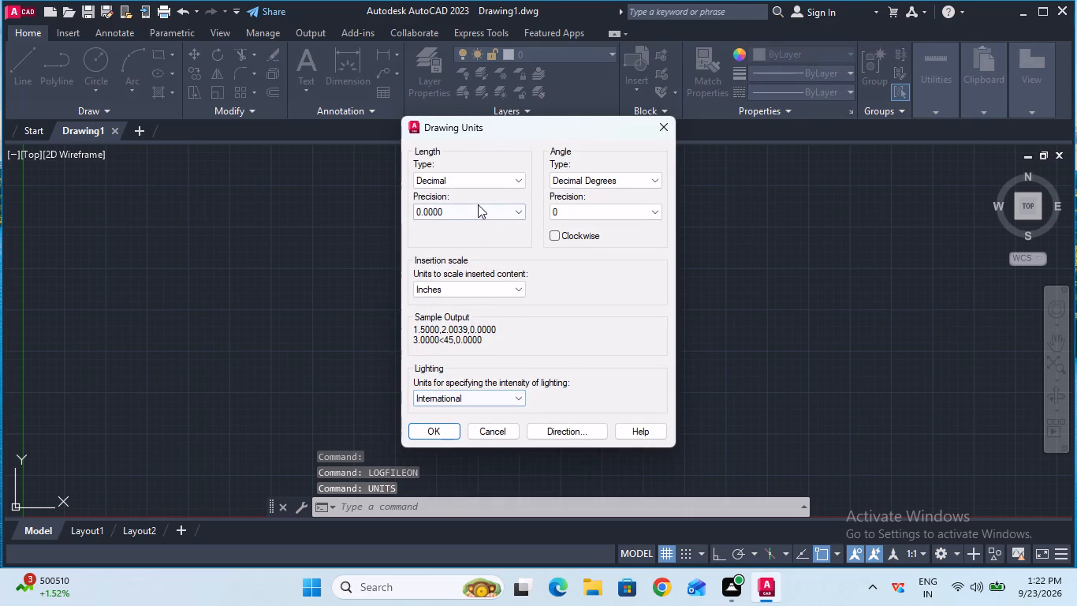
left_click(478, 204)
left_click(481, 224)
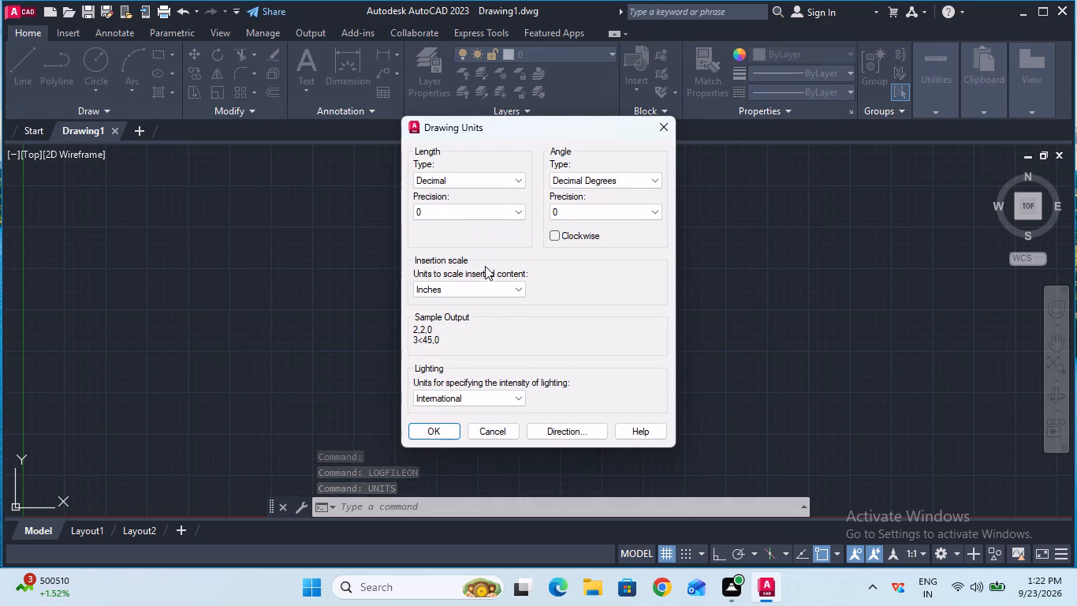
left_click(493, 290)
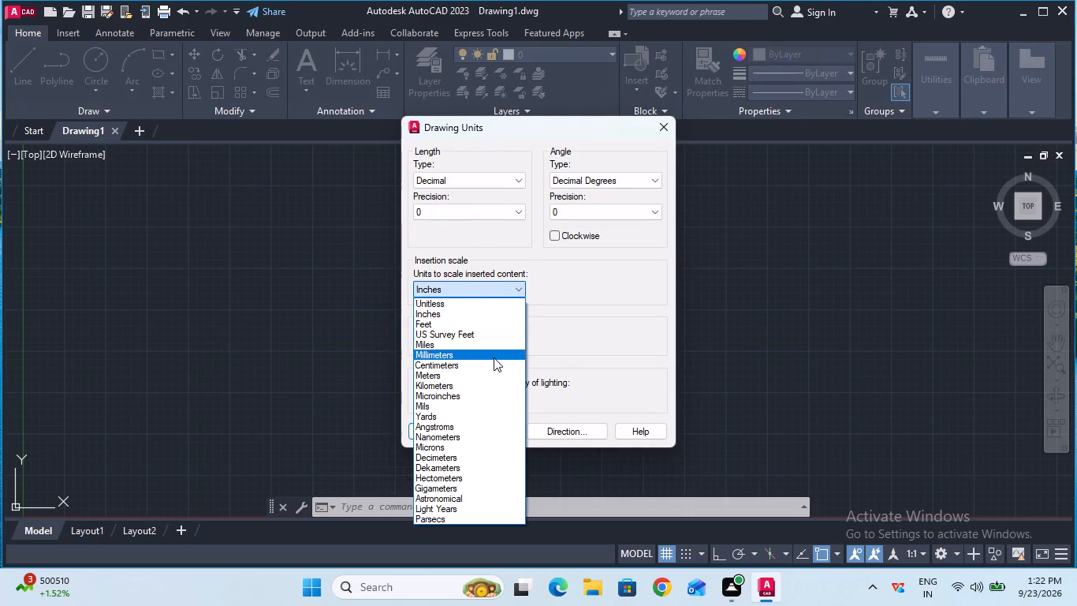
left_click(494, 357)
left_click(457, 431)
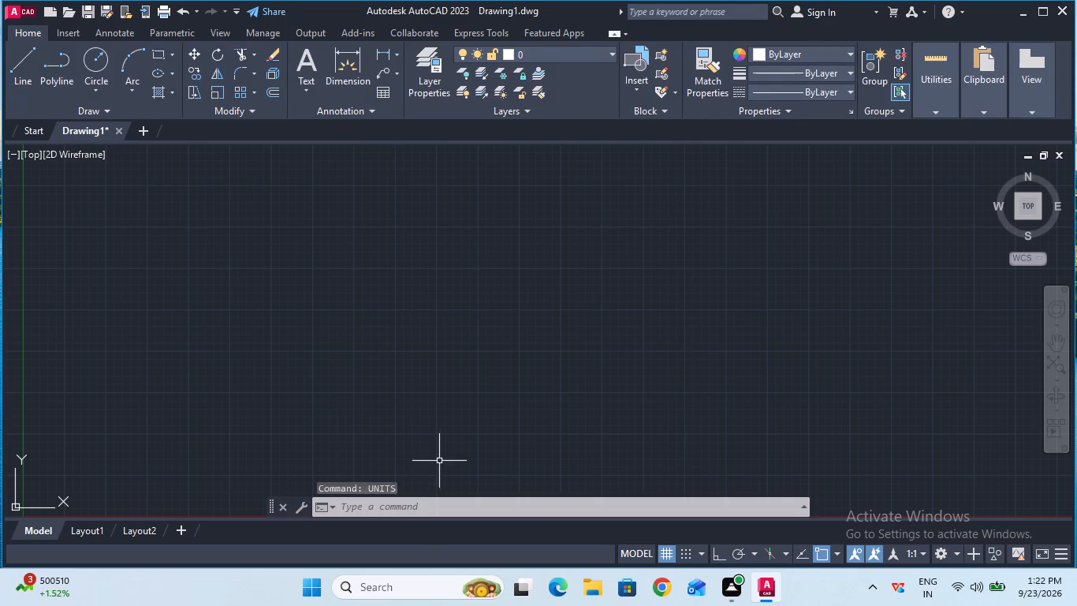
left_click(427, 492)
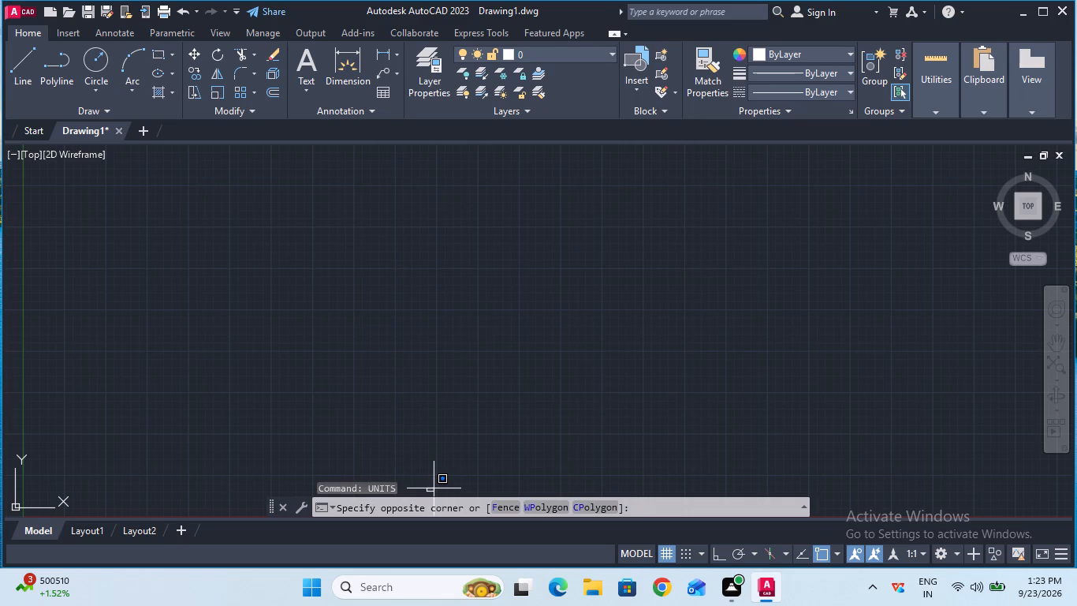
key("Escape")
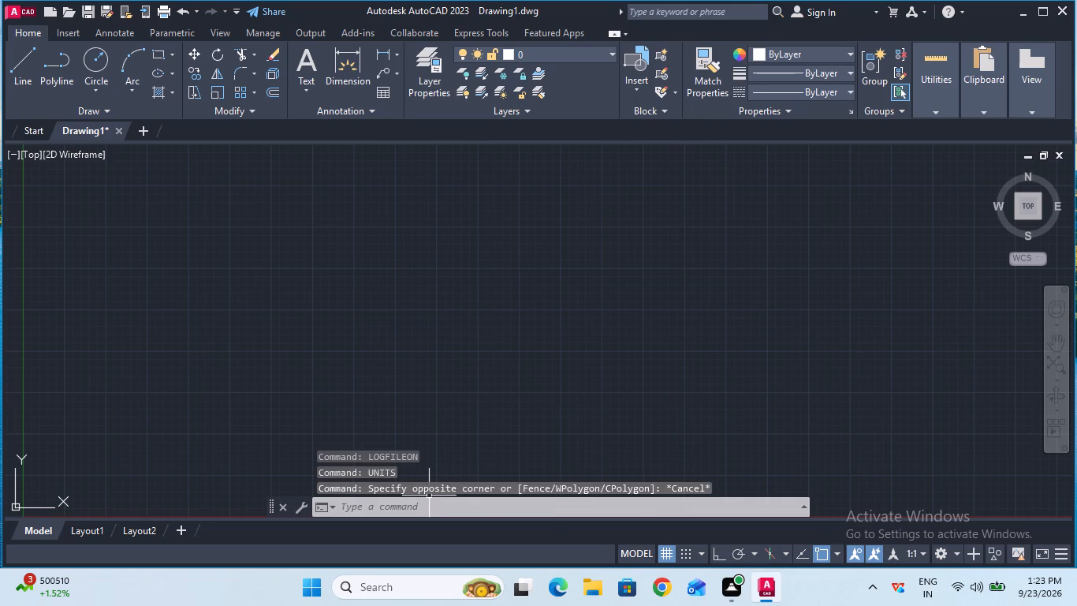
Modify the Standard dimension style's text to ISO standard alignment with a text height of 6.
left_click(423, 511)
key("d")
key("Return")
key("apostrophe")
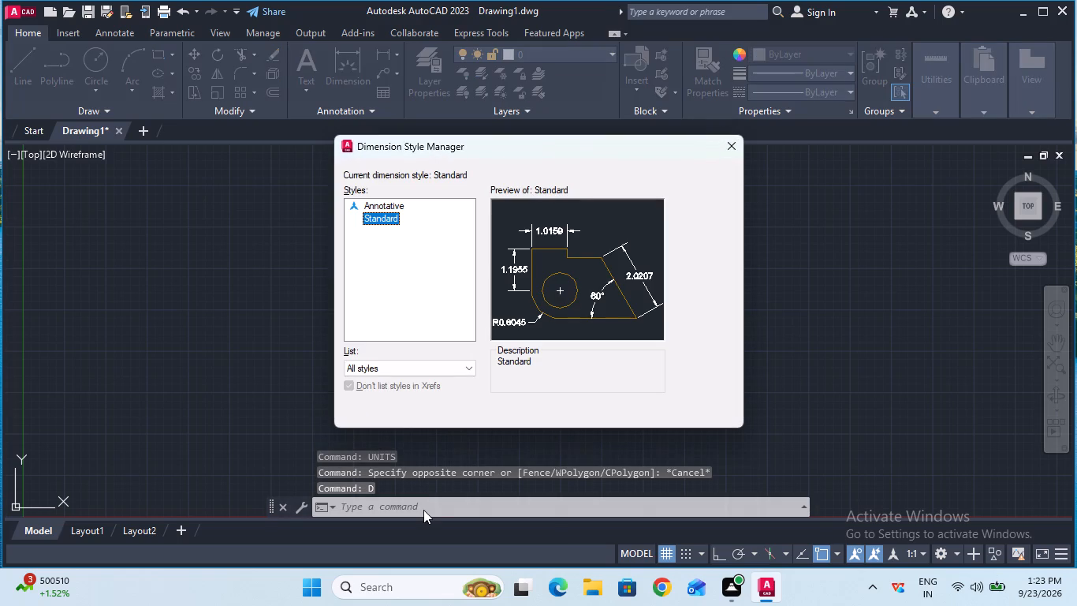
left_click(720, 264)
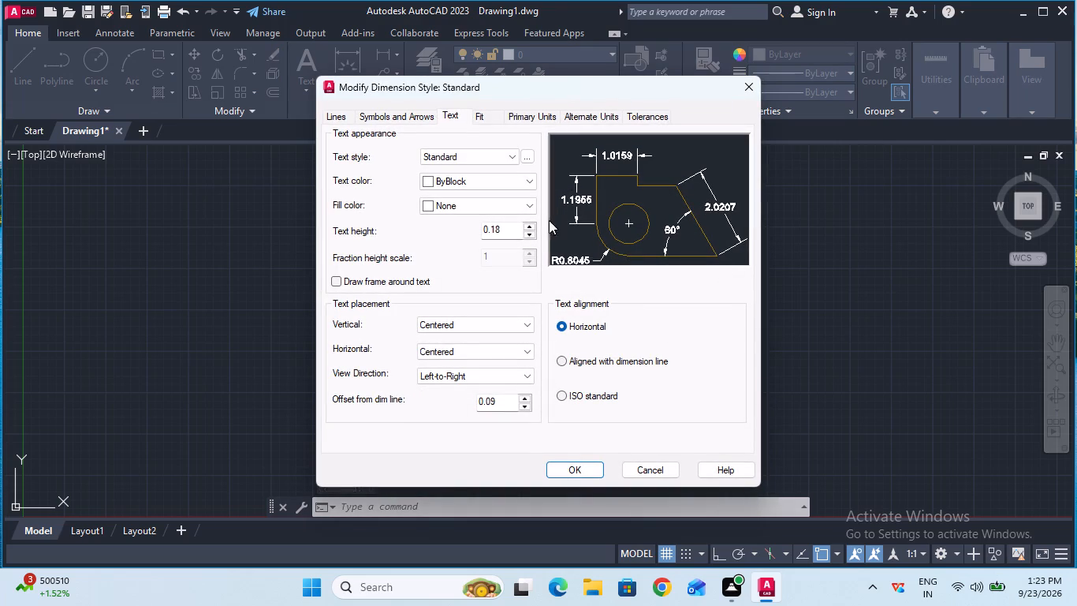
left_click(563, 399)
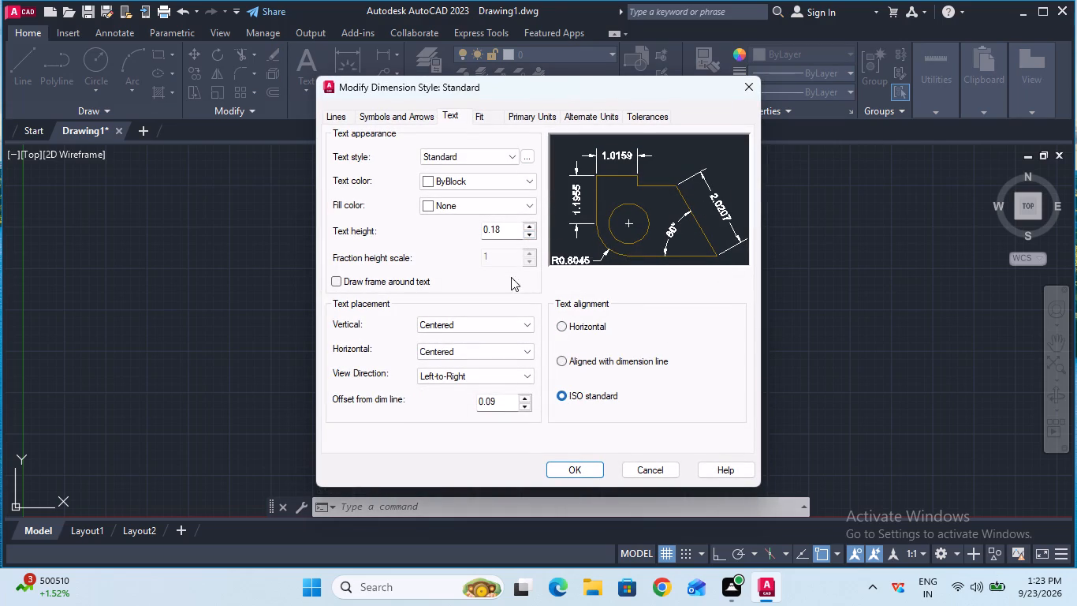
left_click(505, 226)
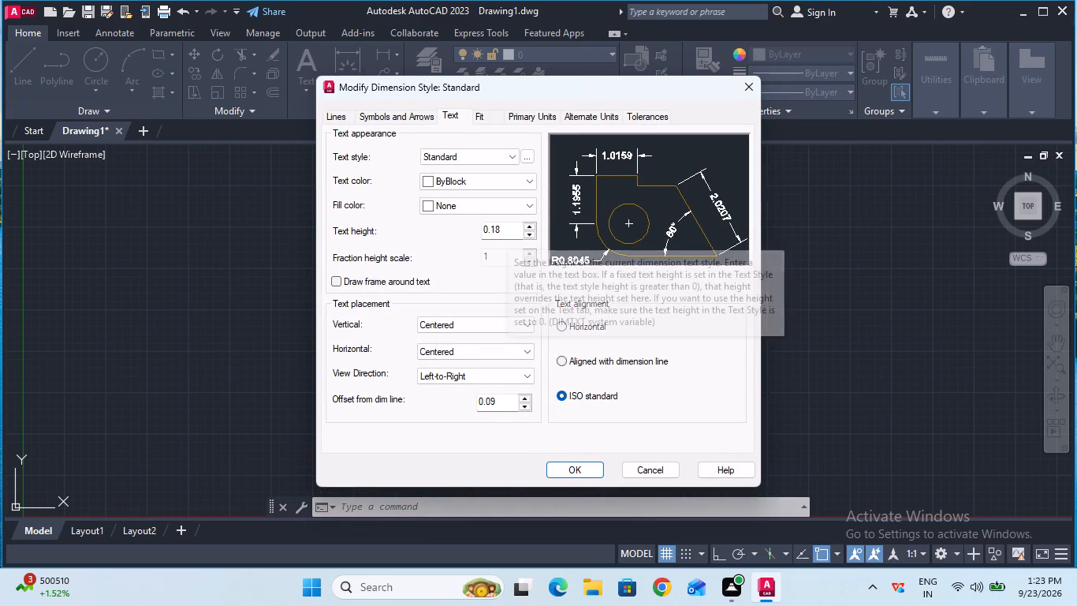
key("BackSpace")
key("BackSpace")
key("BackSpace")
key("BackSpace")
key("BackSpace")
key("BackSpace")
key("BackSpace")
key("BackSpace")
key("BackSpace")
key("BackSpace")
key("BackSpace")
key("BackSpace")
key("BackSpace")
key("BackSpace")
key("6")
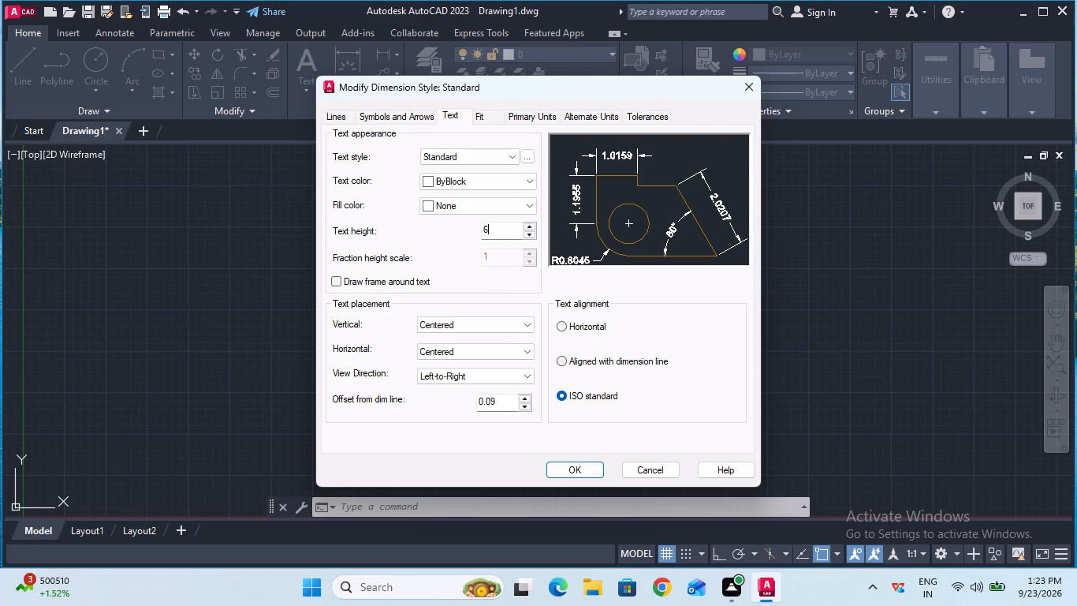
Set the Standard dimension style's linear precision to 0, save it and make the style current.
left_click(457, 121)
left_click(506, 114)
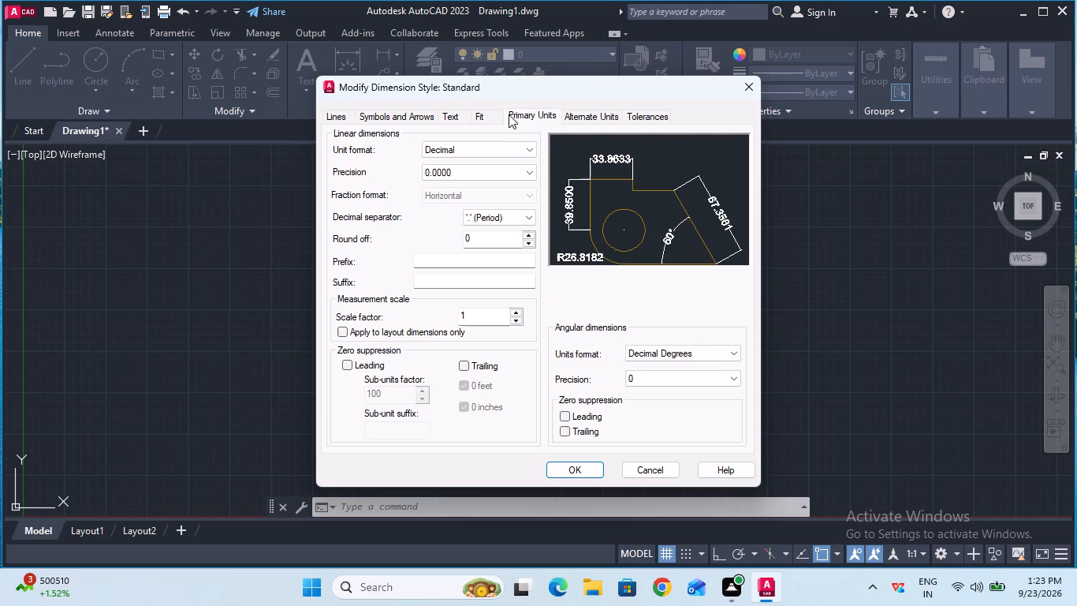
left_click(501, 173)
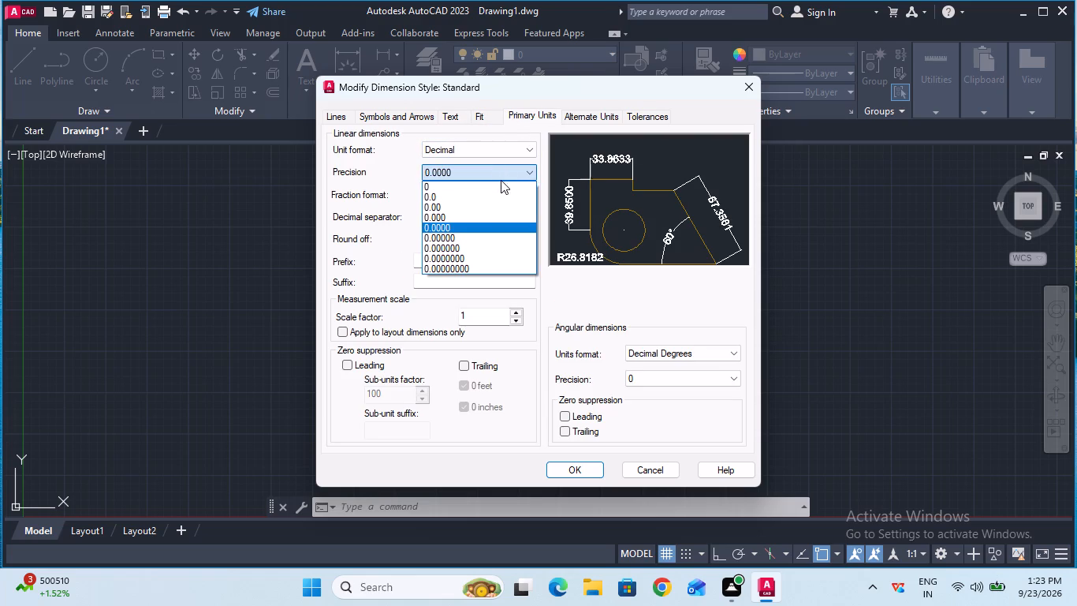
left_click(501, 191)
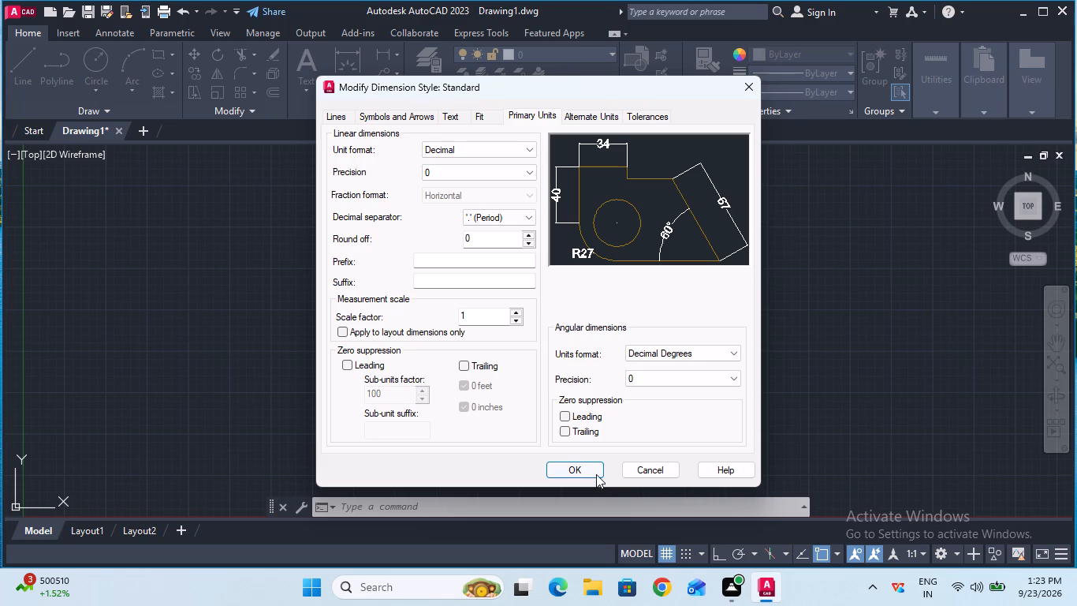
left_click(596, 473)
left_click(715, 205)
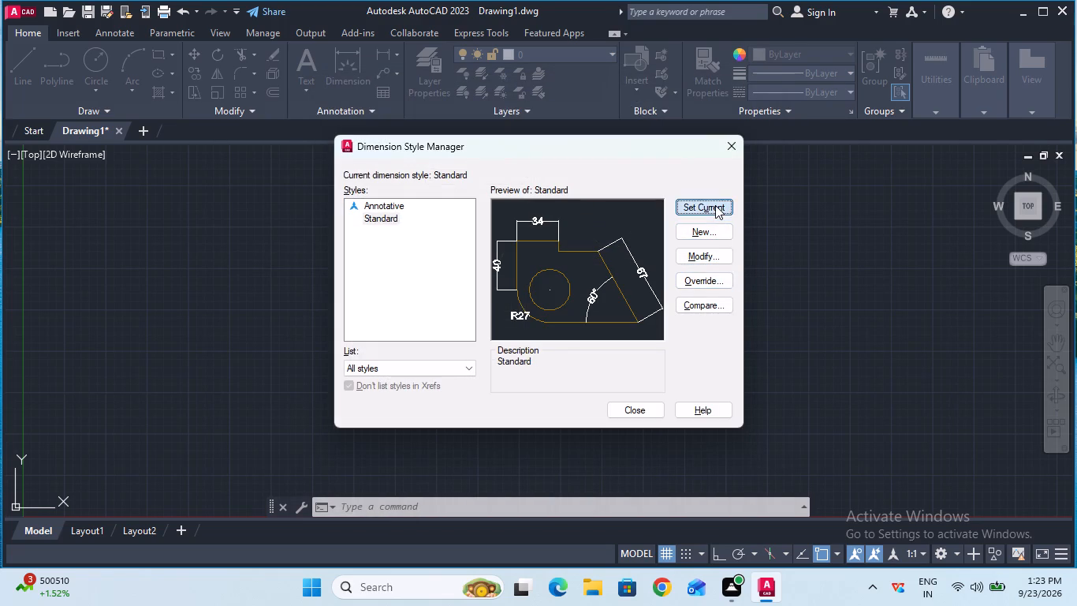
left_click(632, 410)
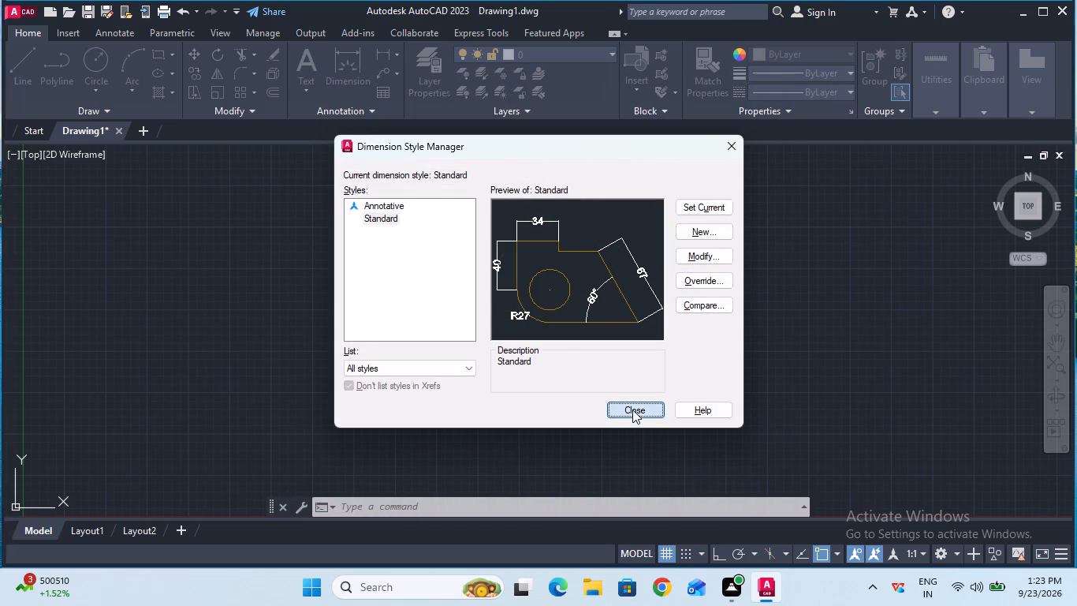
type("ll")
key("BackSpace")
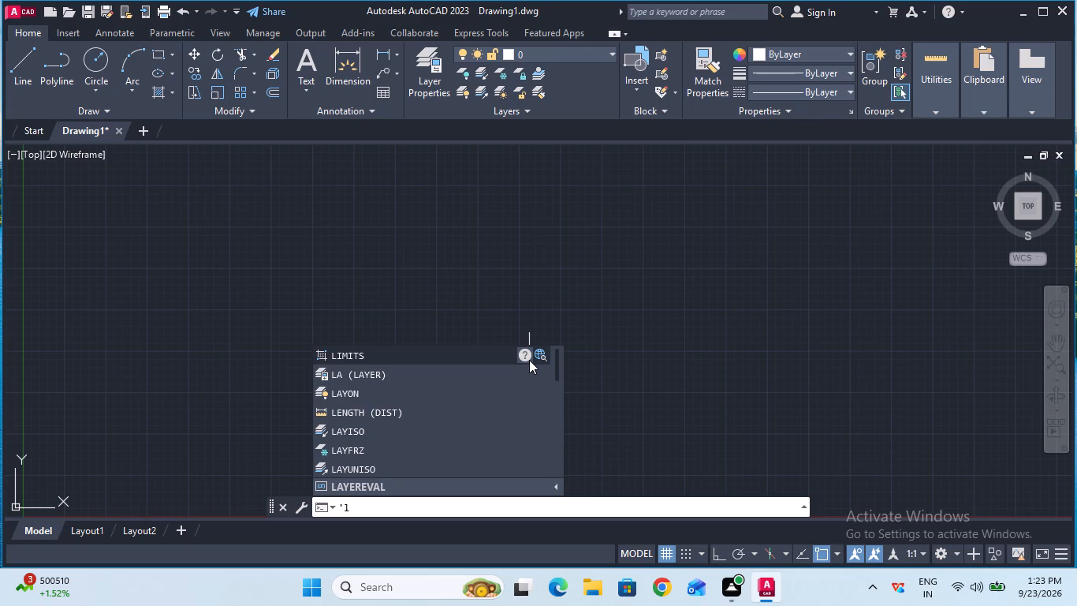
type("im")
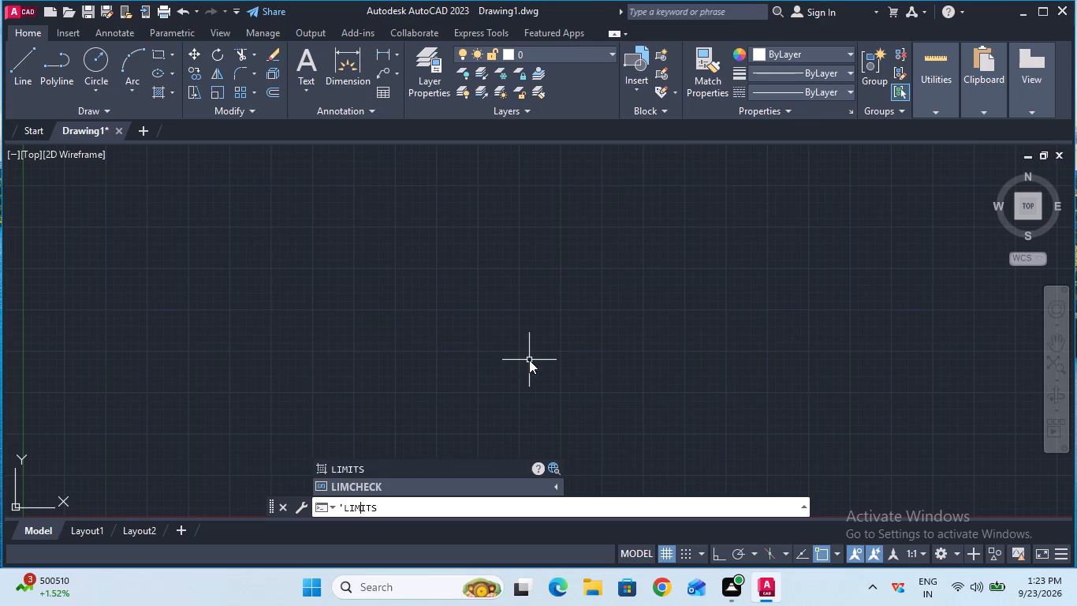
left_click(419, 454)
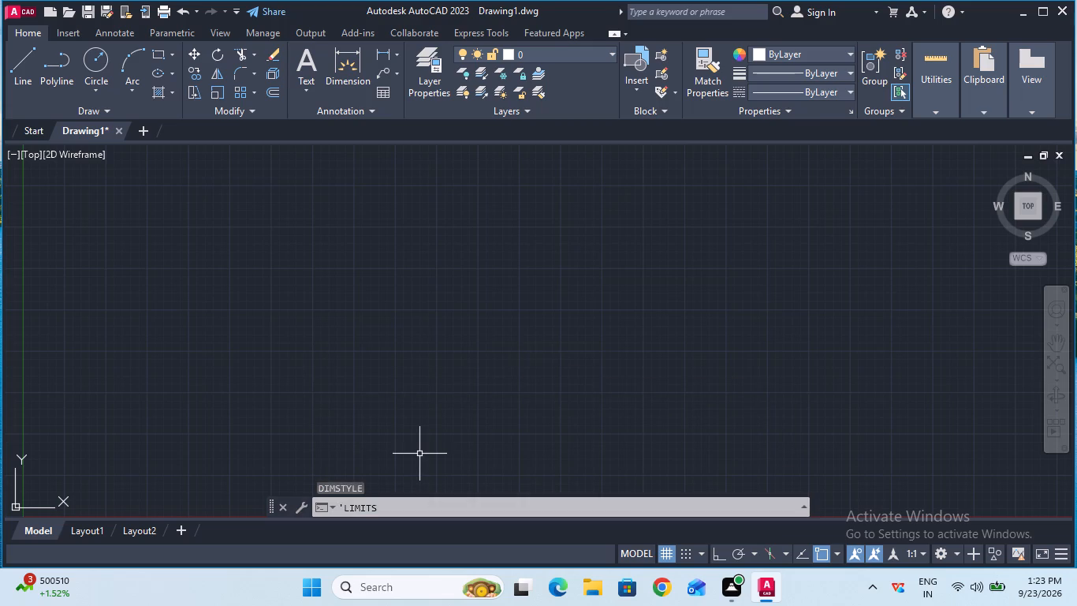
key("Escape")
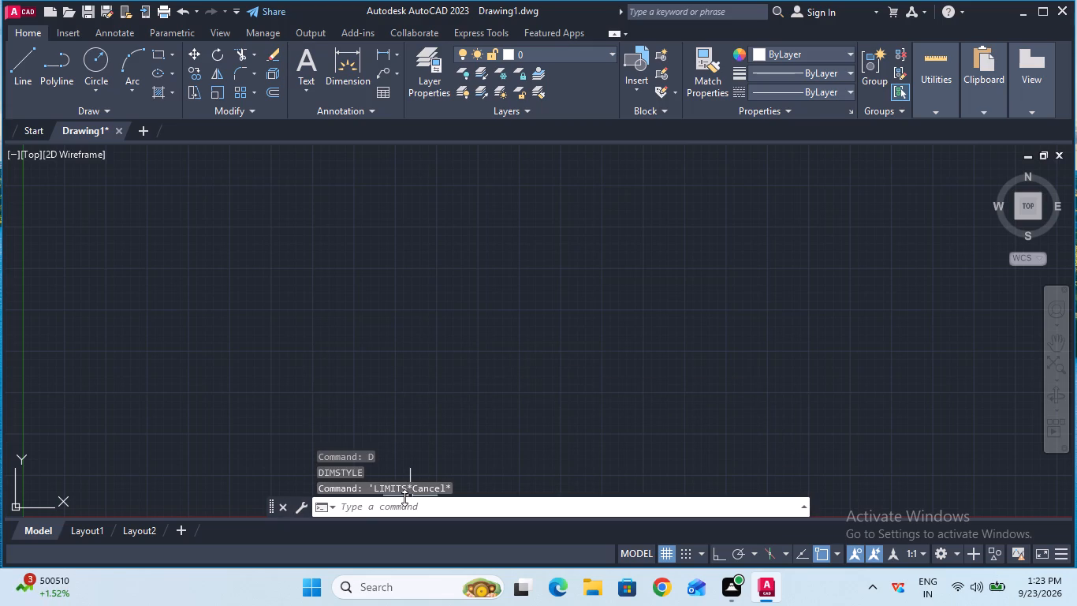
Set the model space limits from 0,0 to 100,100 and zoom to the whole drawing area.
left_click(404, 502)
type("lim")
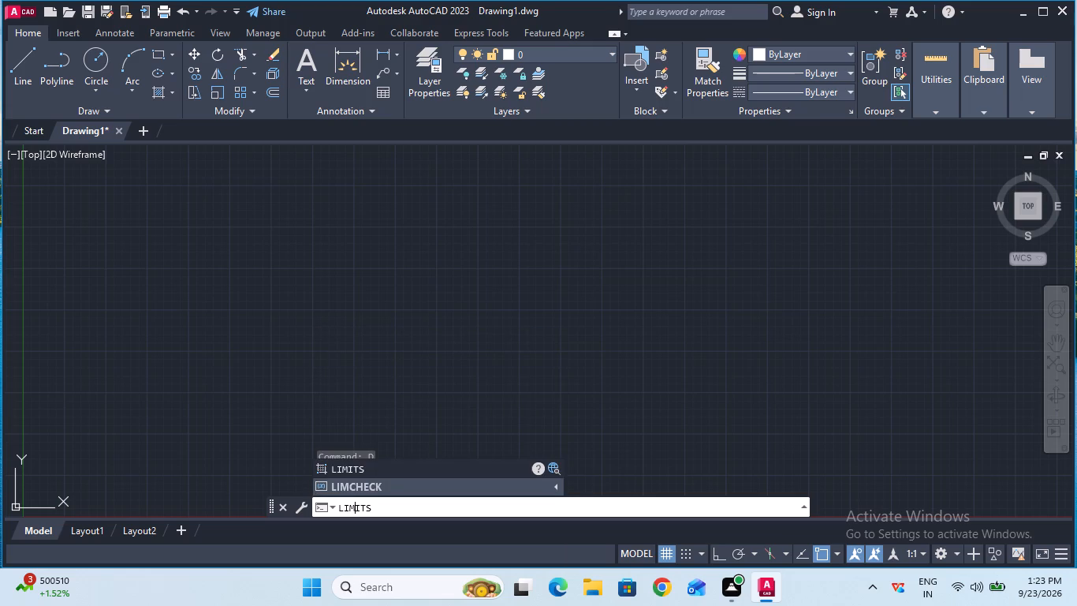
left_click(347, 467)
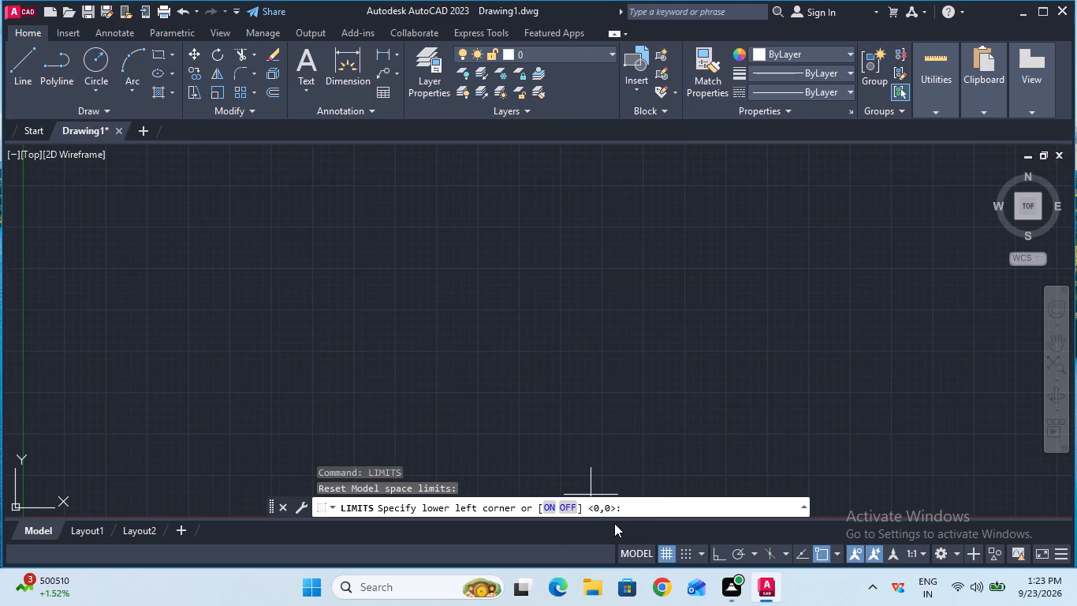
left_click(629, 512)
type("0,")
key("0")
key("Return")
type("100,100")
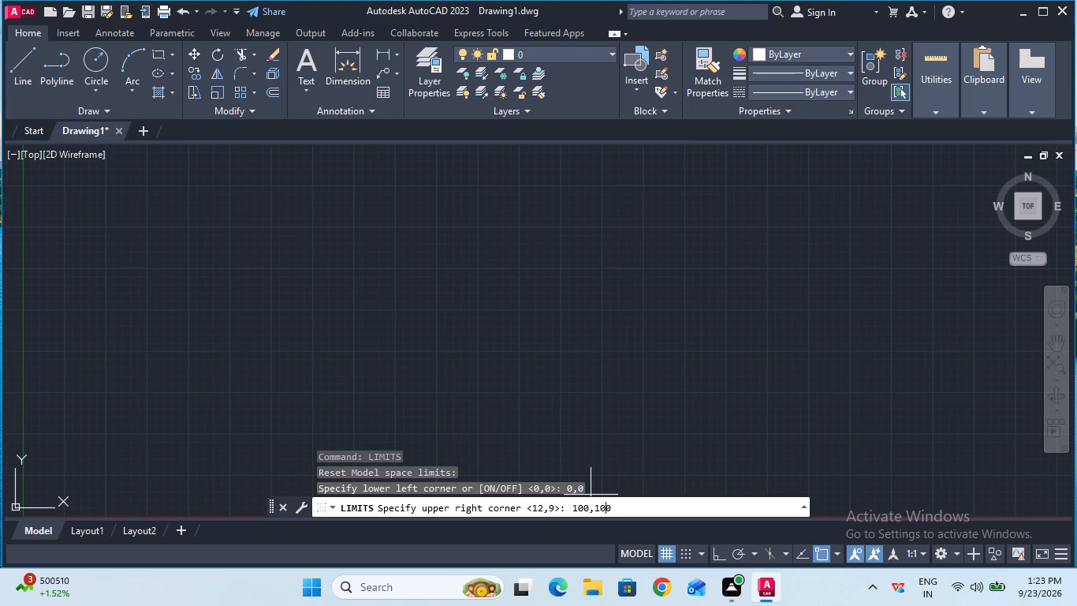
key("Return")
key("z")
key("Return")
key("a")
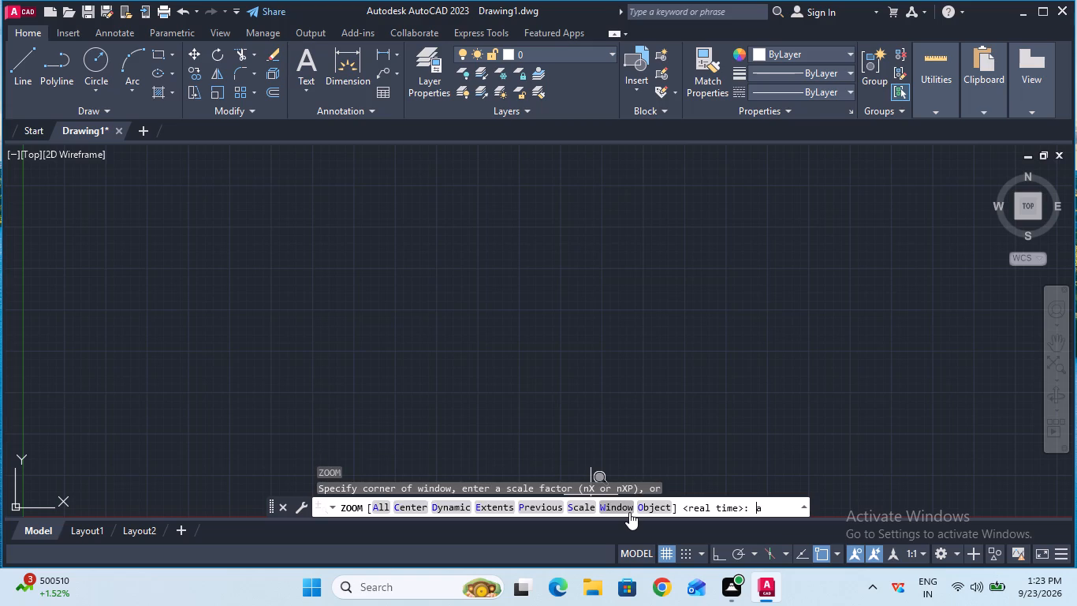
key("Return")
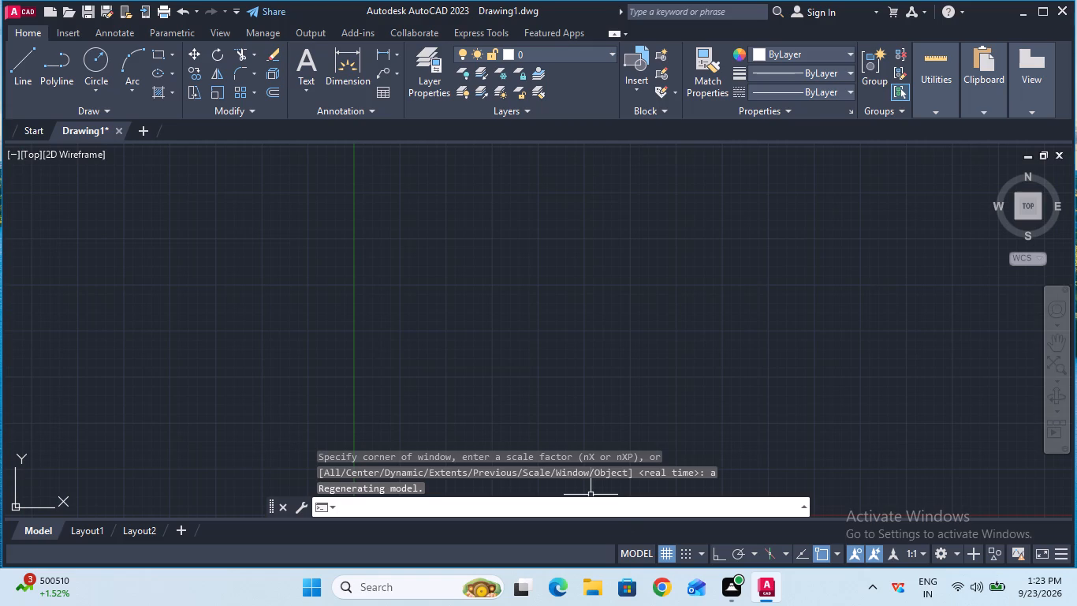
Turn on ortho mode.
key("F8")
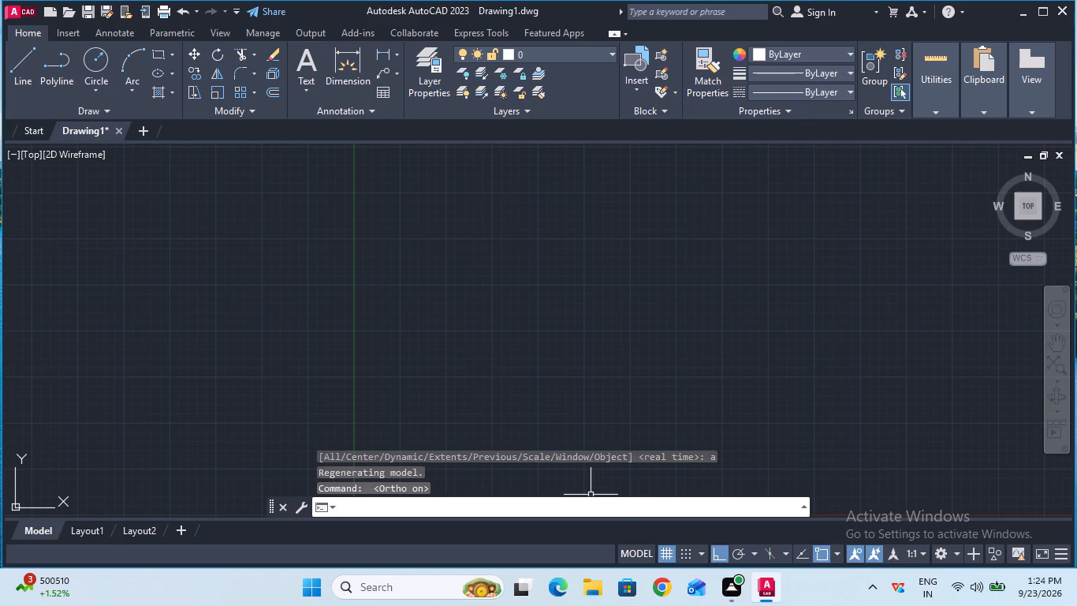
Load the CENTER linetype into the drawing from acad.lin.
left_click(397, 51)
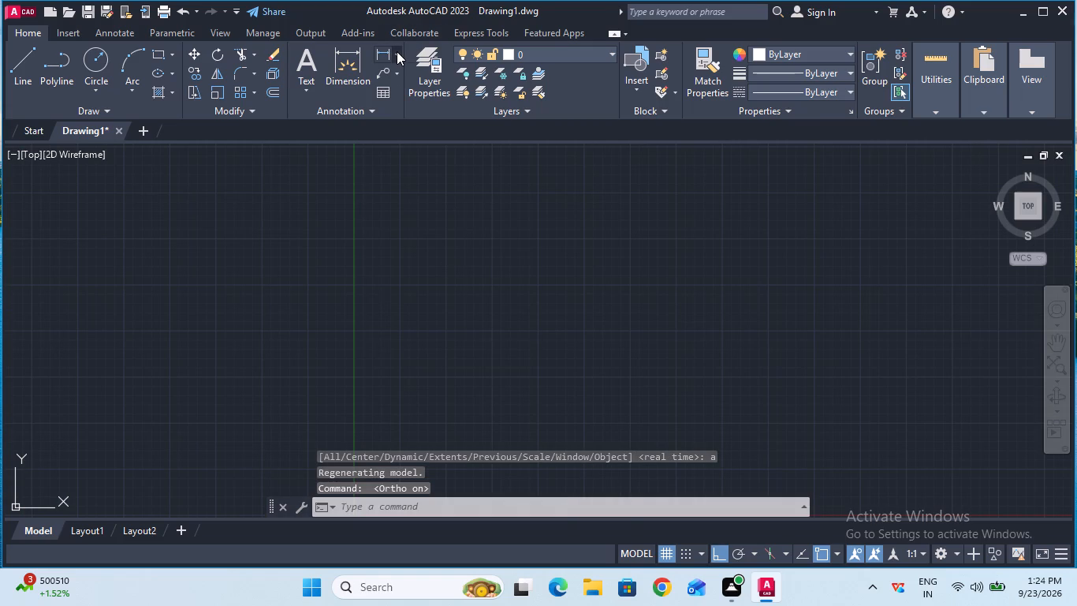
left_click(401, 110)
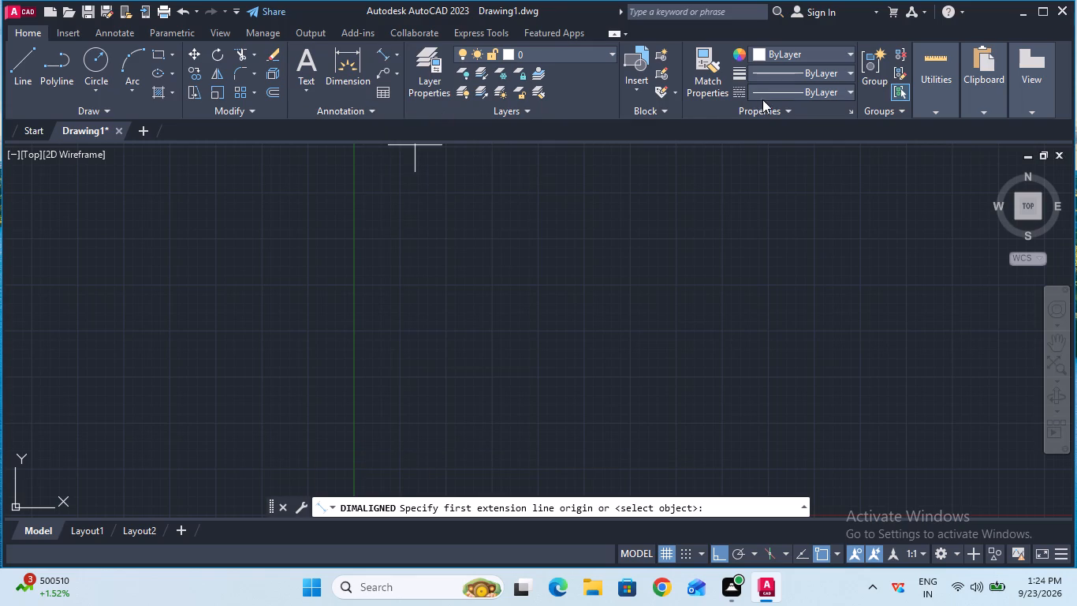
left_click(766, 99)
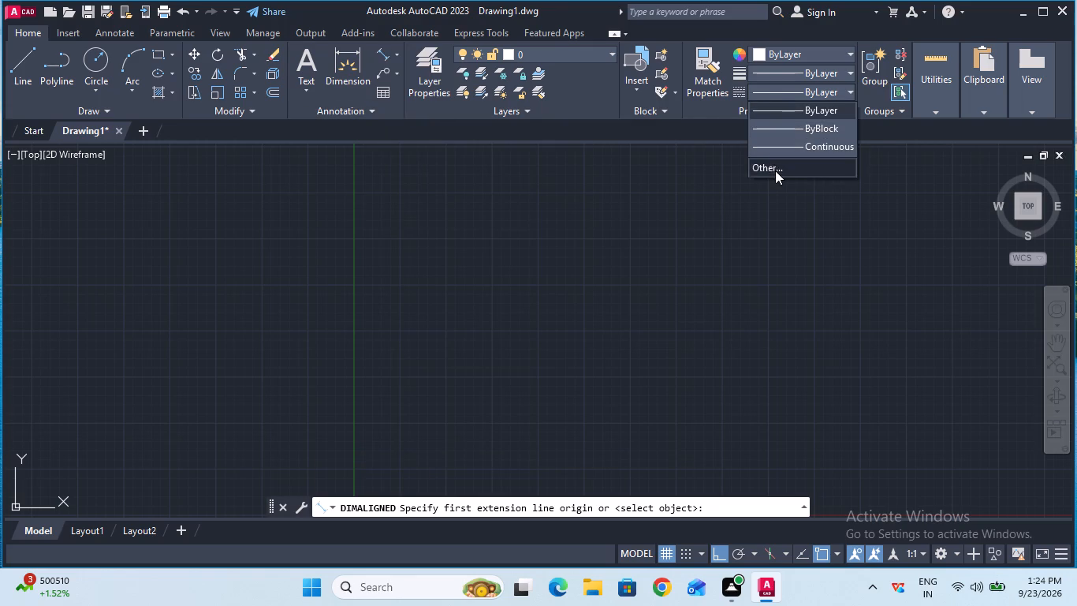
left_click(775, 170)
double_click(672, 151)
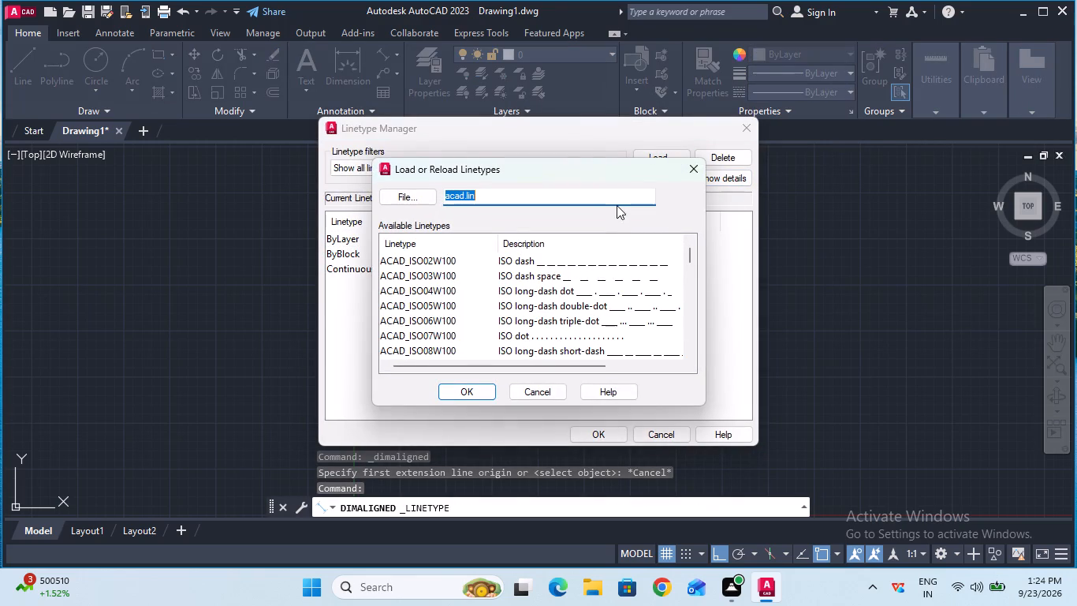
left_click_drag(694, 255, 695, 285)
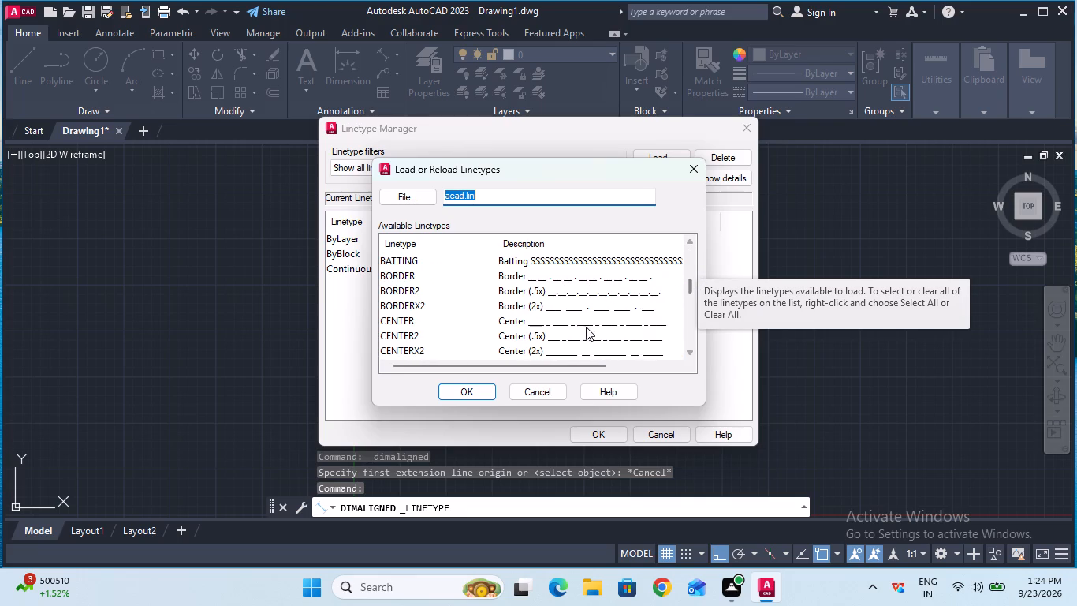
left_click(584, 317)
left_click(464, 395)
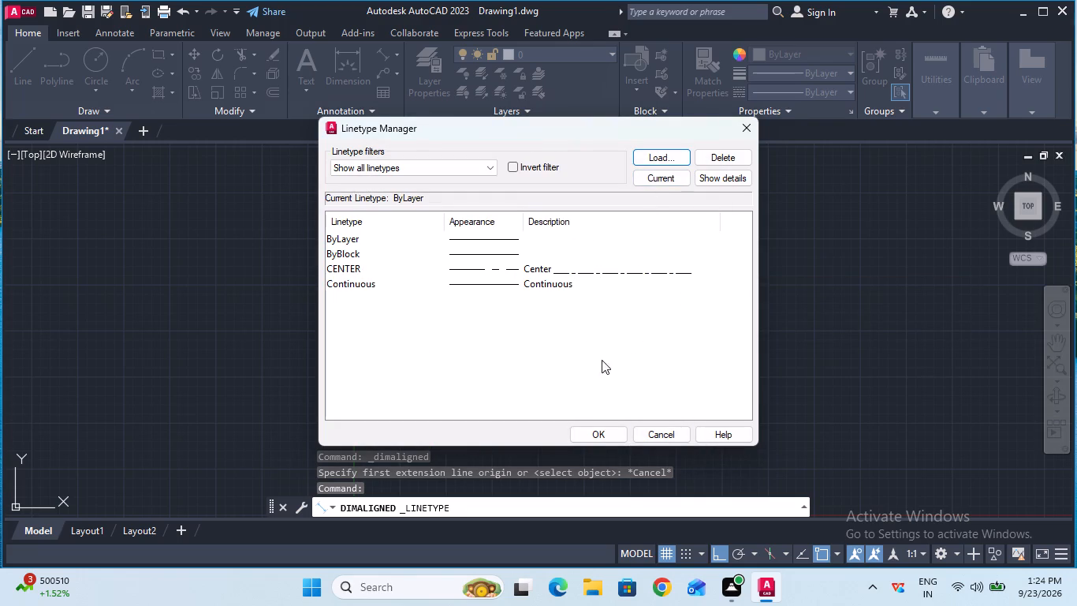
left_click(612, 427)
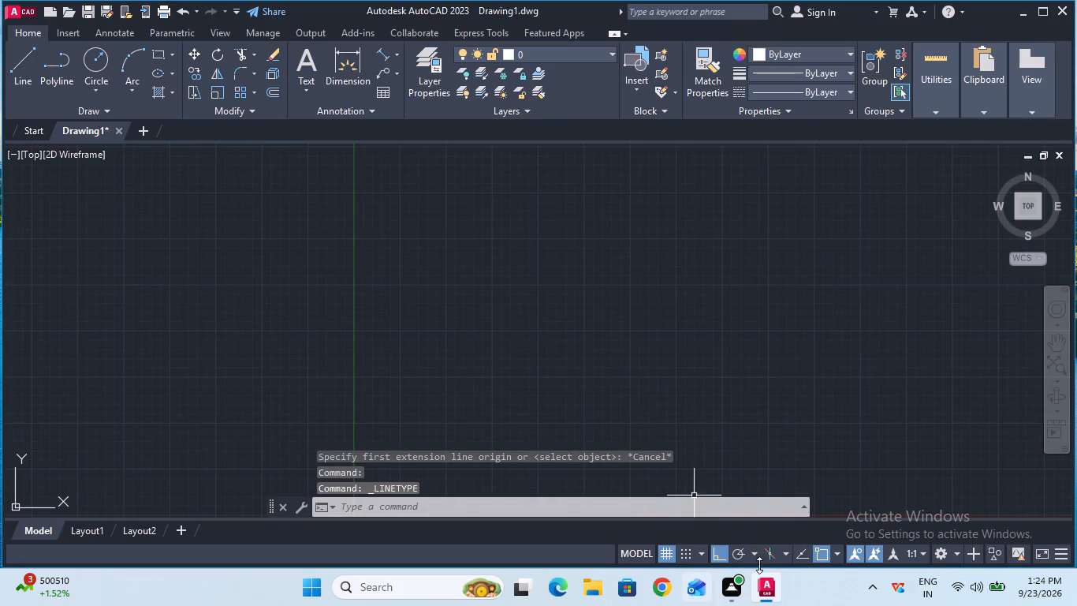
Switch the drawing to isometric drafting on isoplane Top.
double_click(784, 556)
left_click(784, 556)
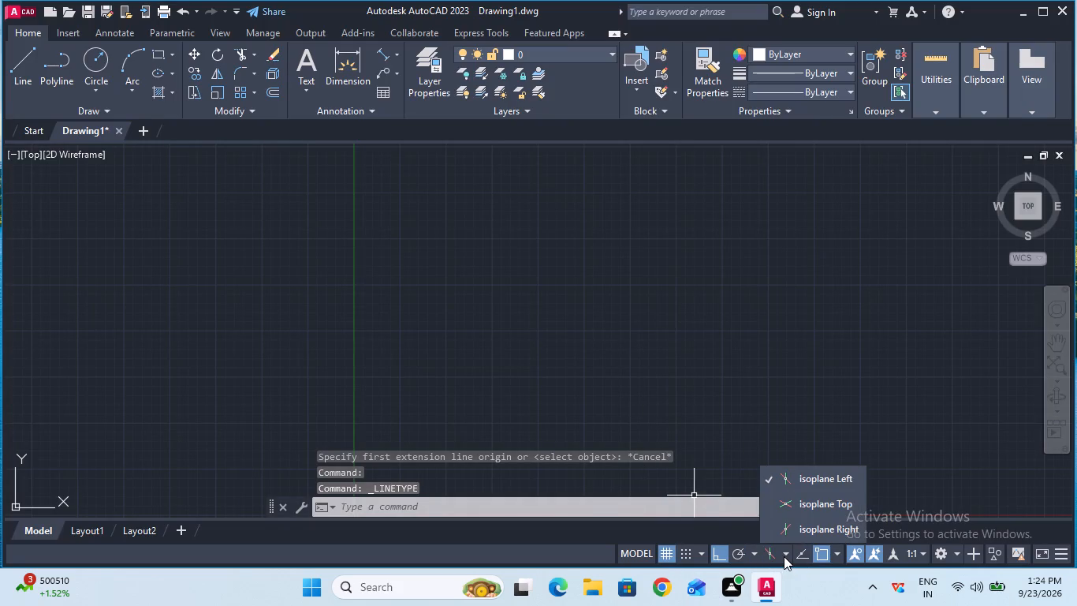
left_click(796, 498)
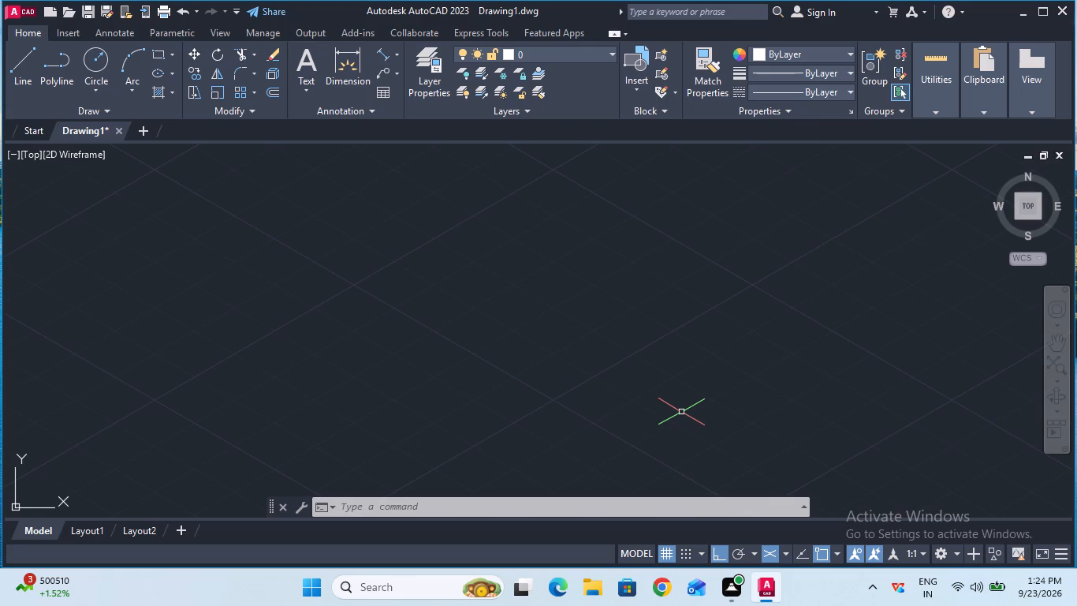
Draw an isocircle of radius 49 in isoplane Left near the middle of the drawing area.
key("F5")
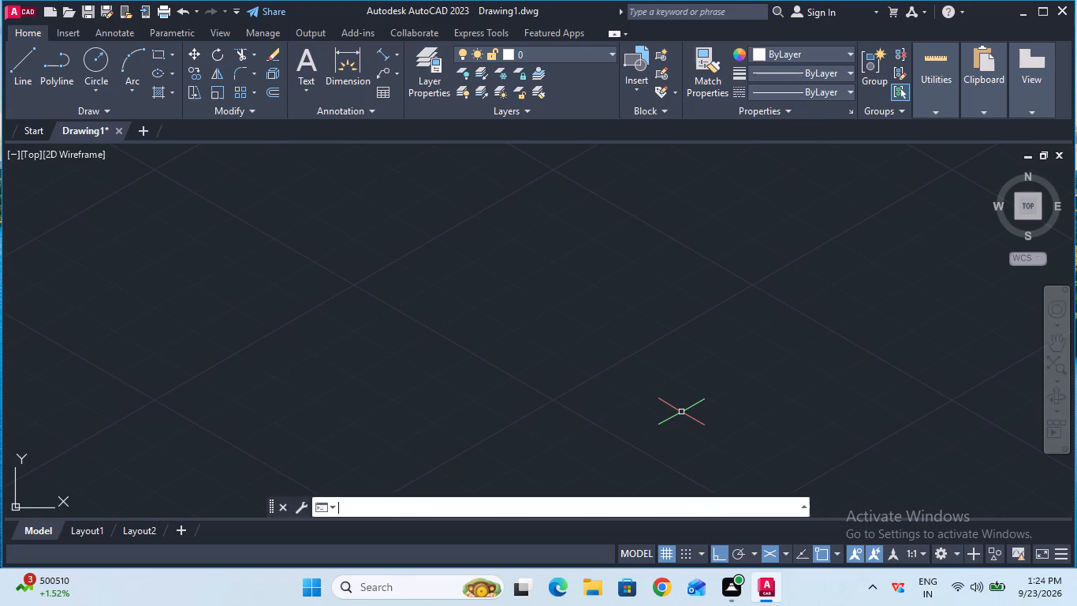
key("e")
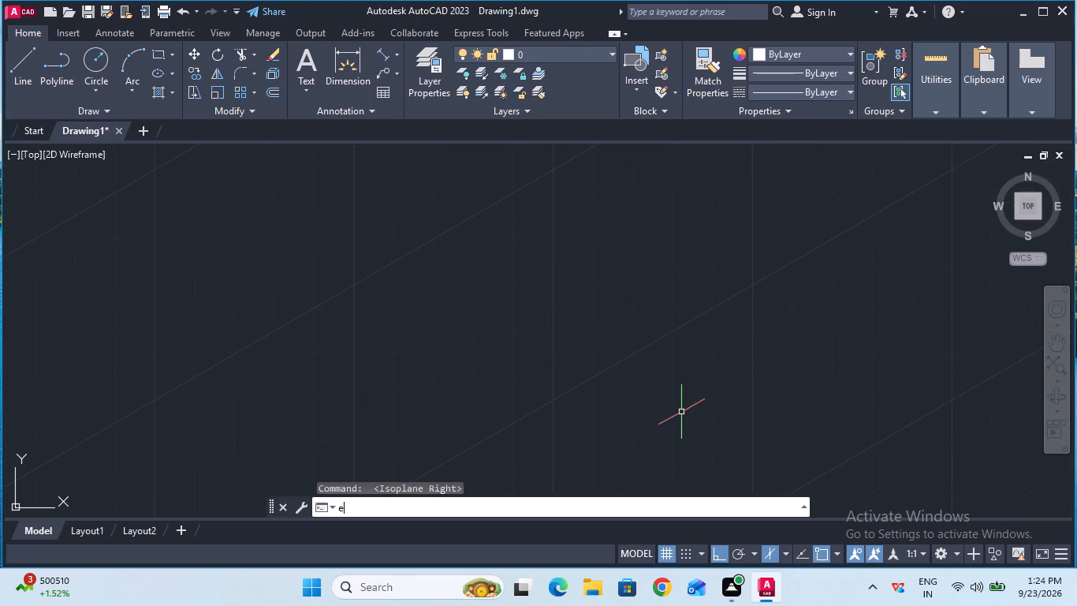
type("ll")
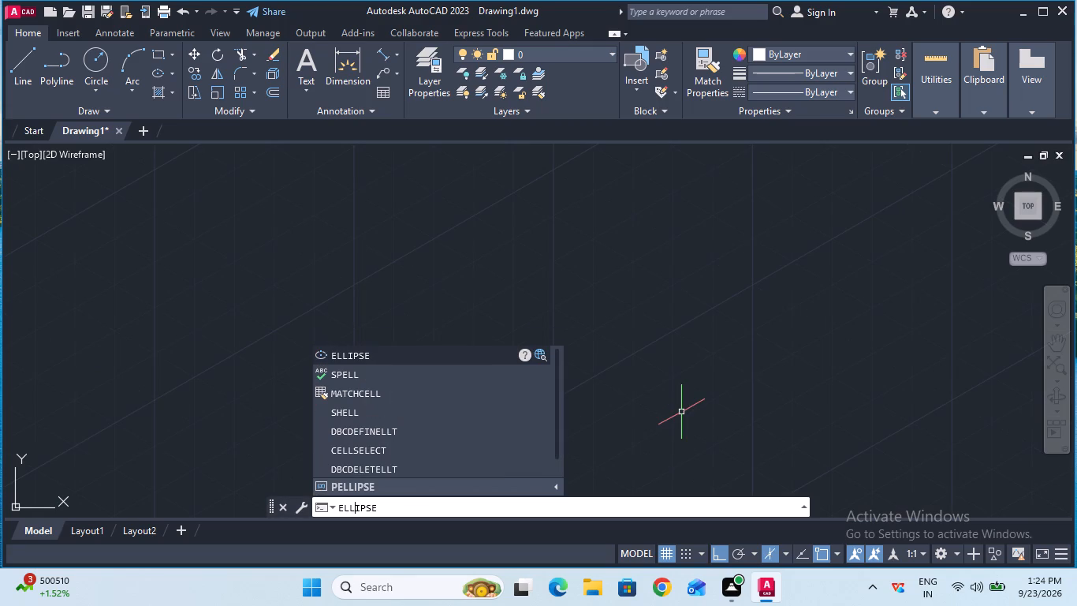
left_click(464, 360)
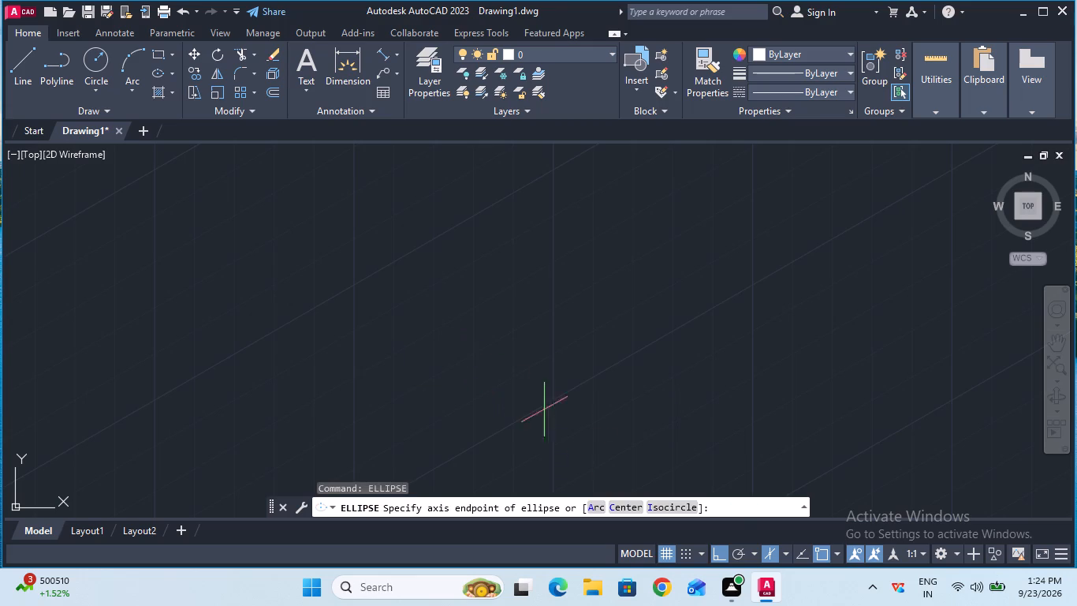
left_click(673, 509)
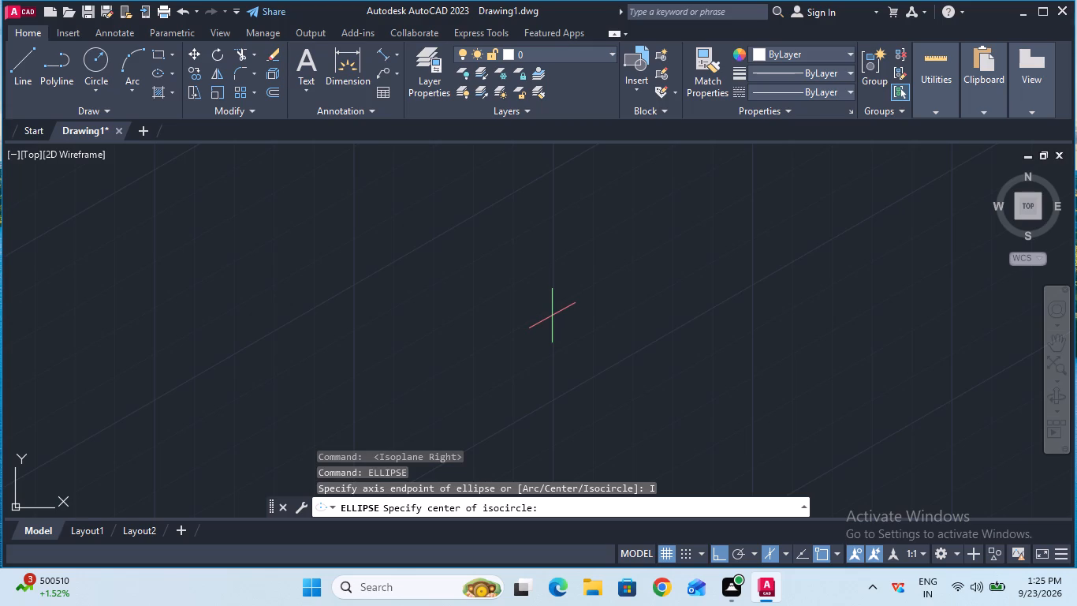
left_click(552, 316)
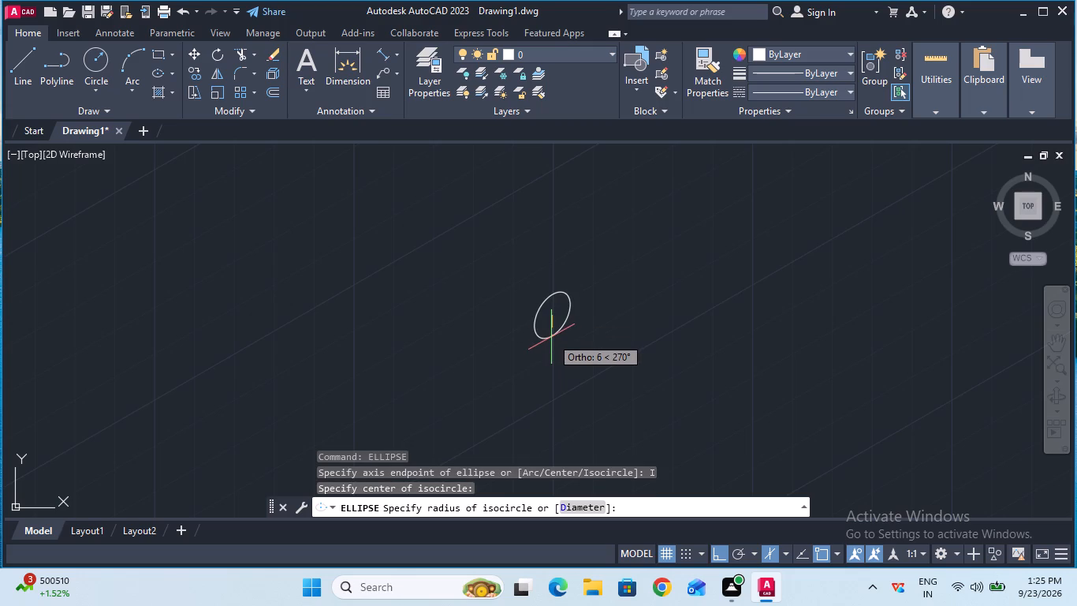
key("F5")
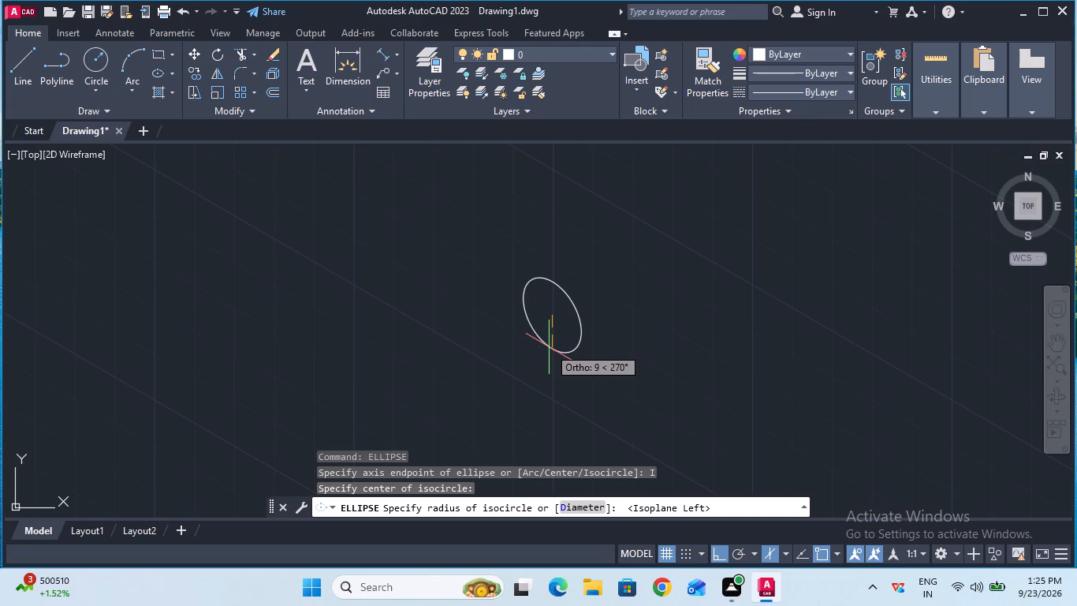
key("4")
key("9")
key("Return")
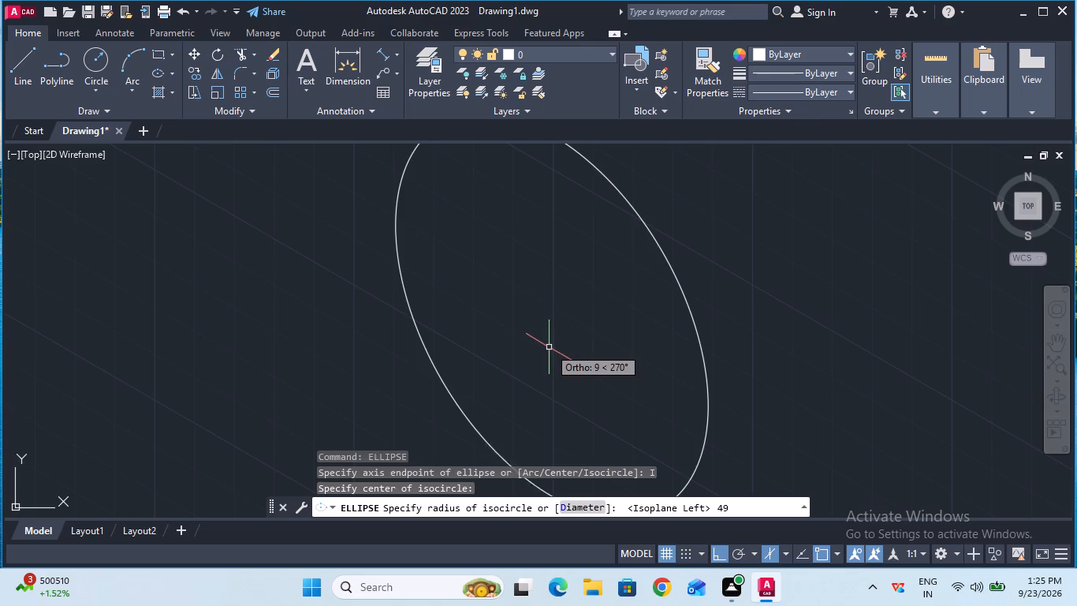
key("Escape")
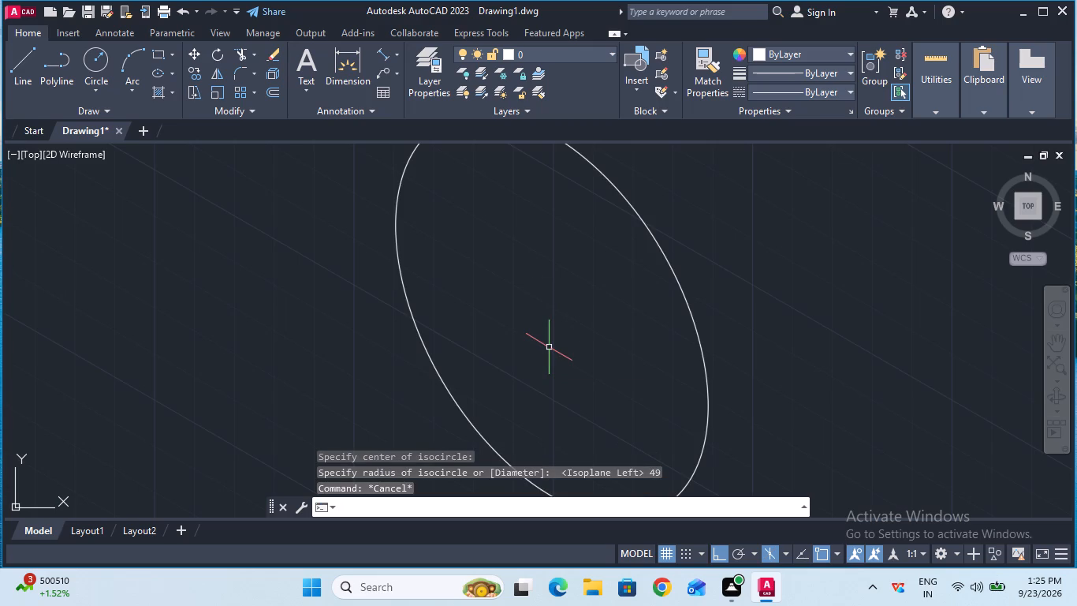
Copy the isocircle from its centre by 15 up and to the right along the isoplane Top axis.
scroll(549, 347, "down", 2, "ctrl")
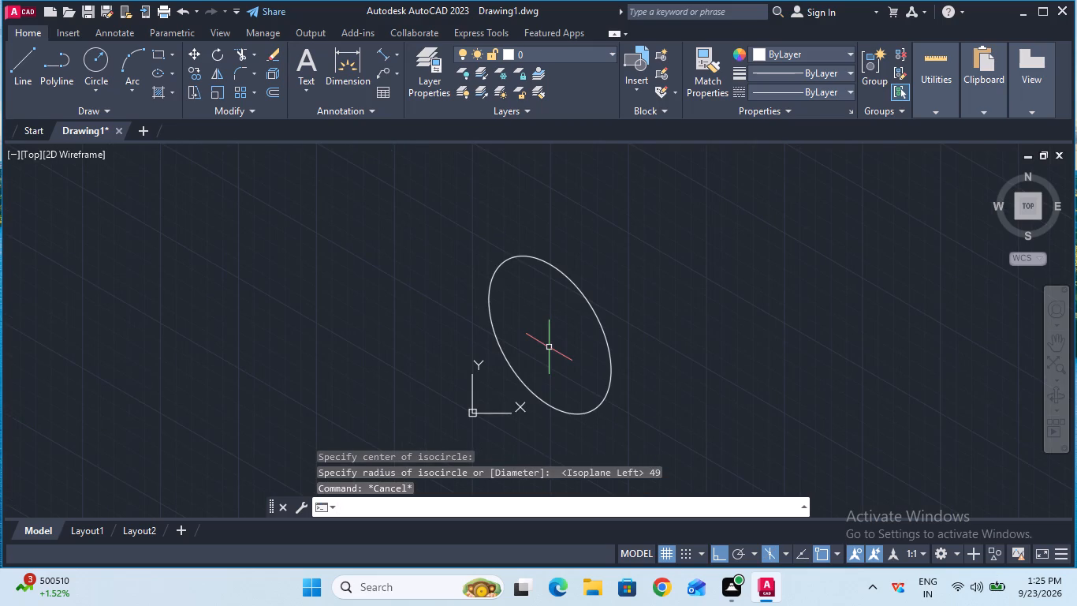
left_click(198, 75)
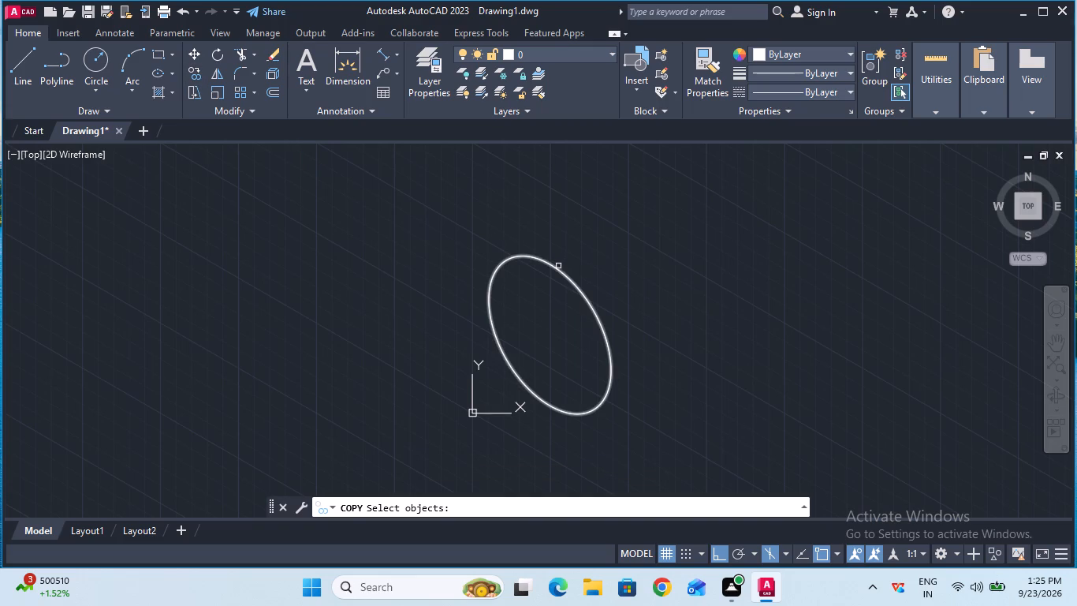
left_click(557, 268)
key("Return")
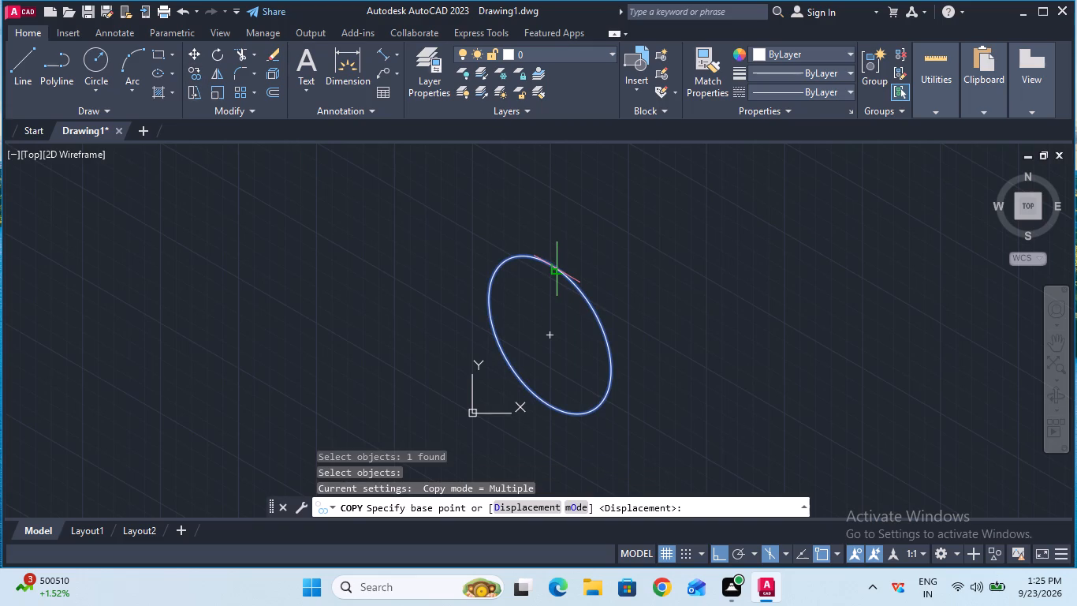
left_click(548, 339)
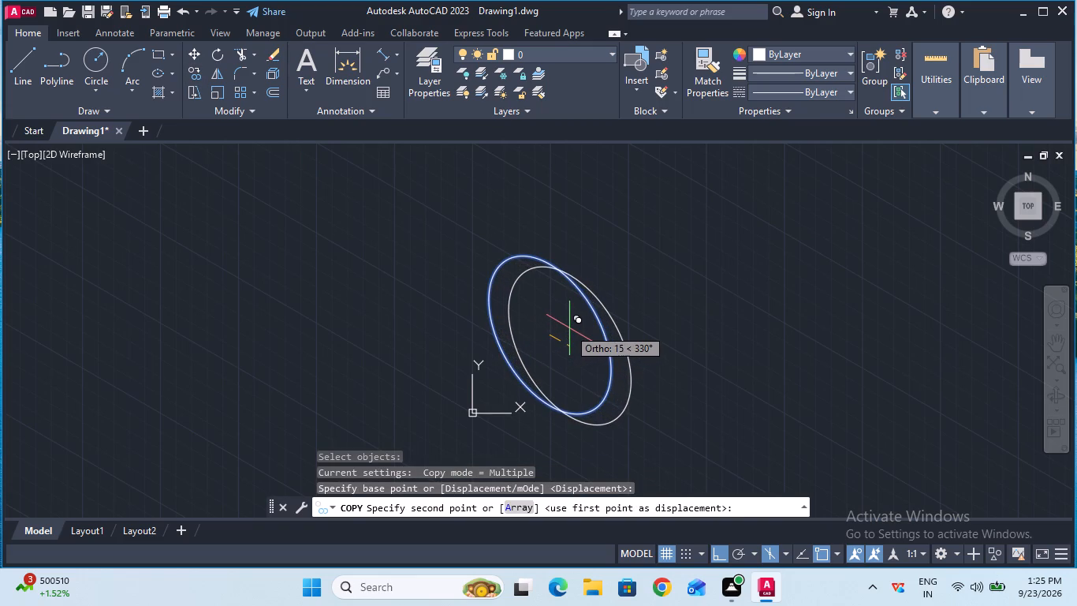
key("F5")
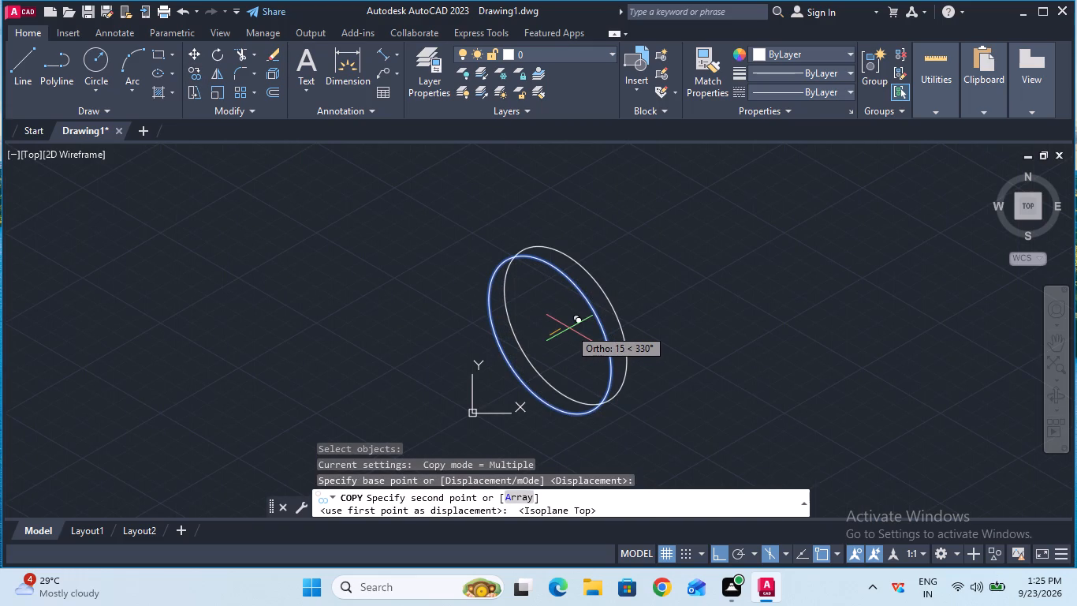
type("15")
key("Return")
key("Escape")
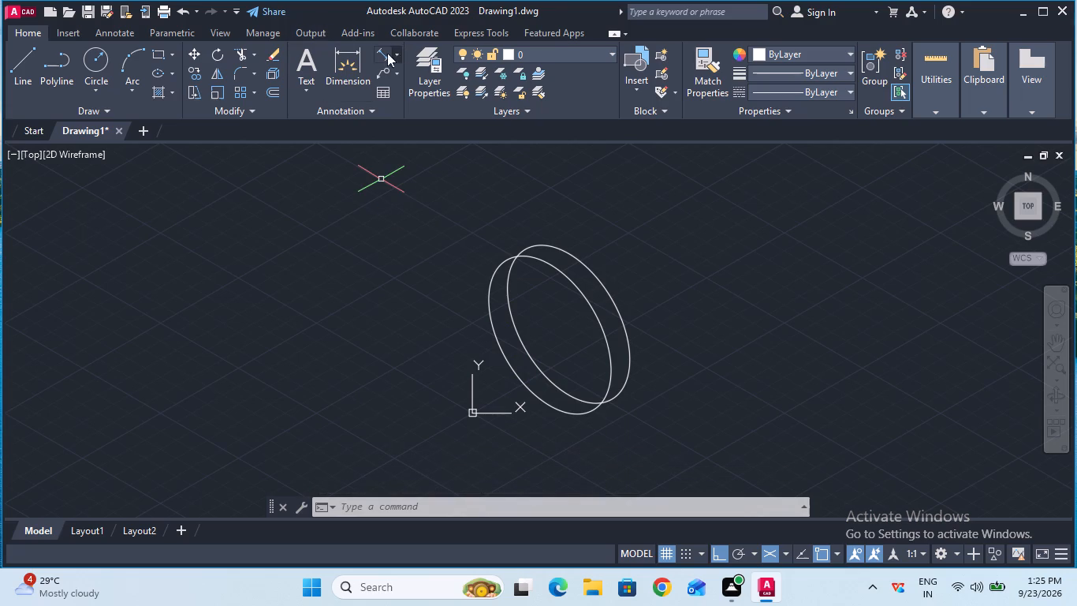
Trim the hidden part of the copied rear isocircle that lies inside the front one.
left_click(236, 54)
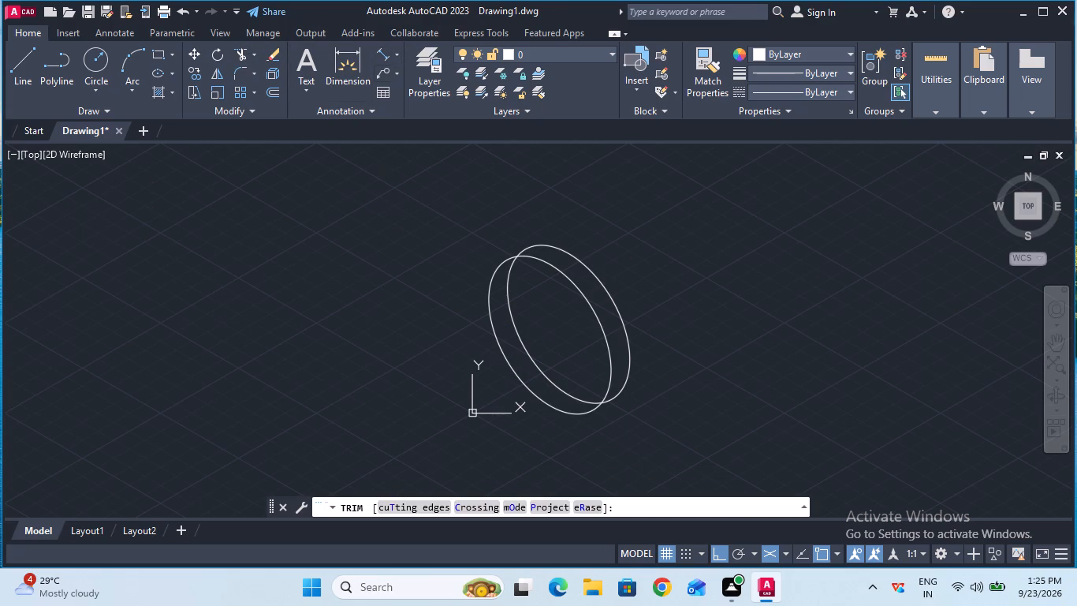
left_click(512, 317)
key("Escape")
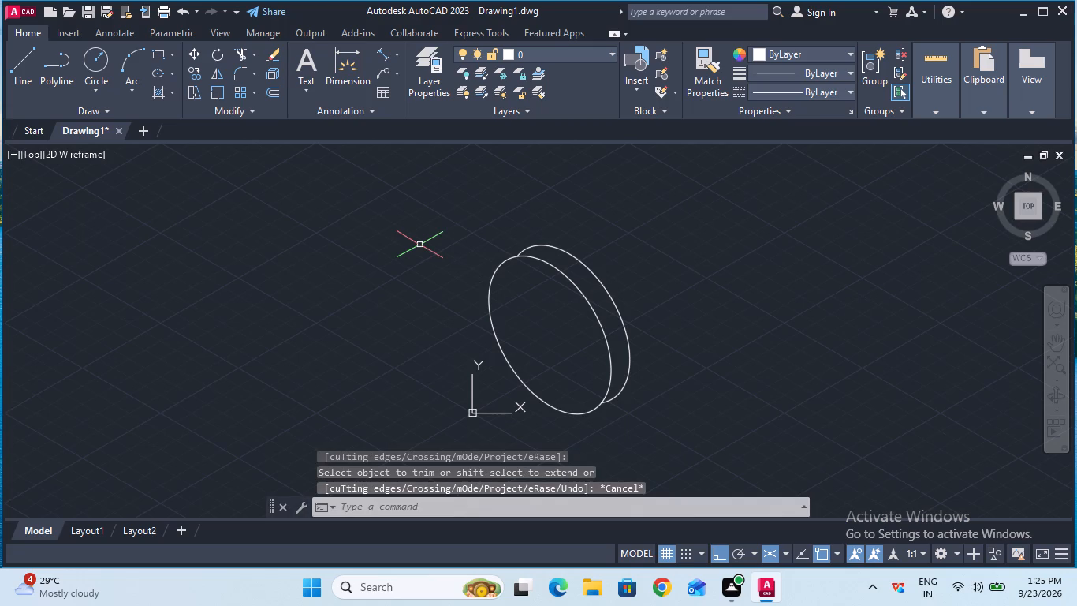
Draw a line joining the upper quadrants of the front and rear isocircles to form the disc's top edge.
left_click(22, 72)
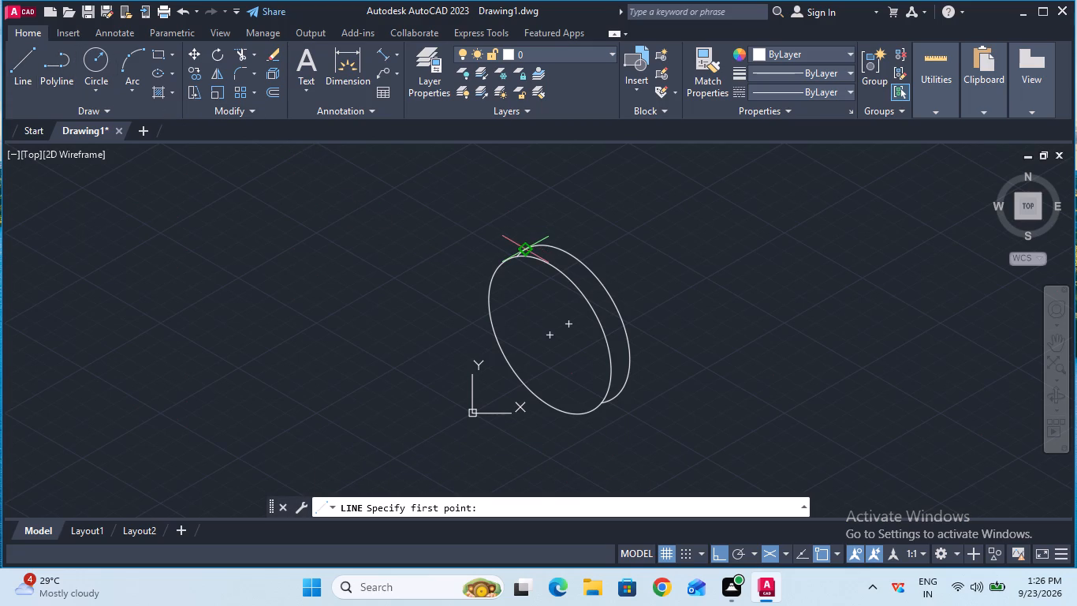
scroll(528, 245, "up", 3, "ctrl")
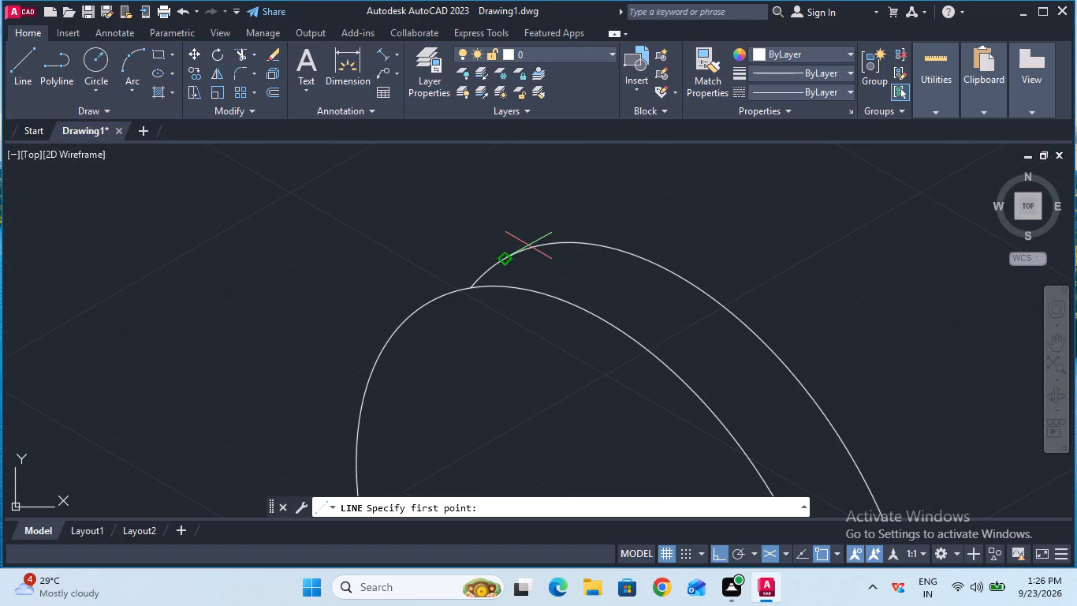
left_click(507, 257)
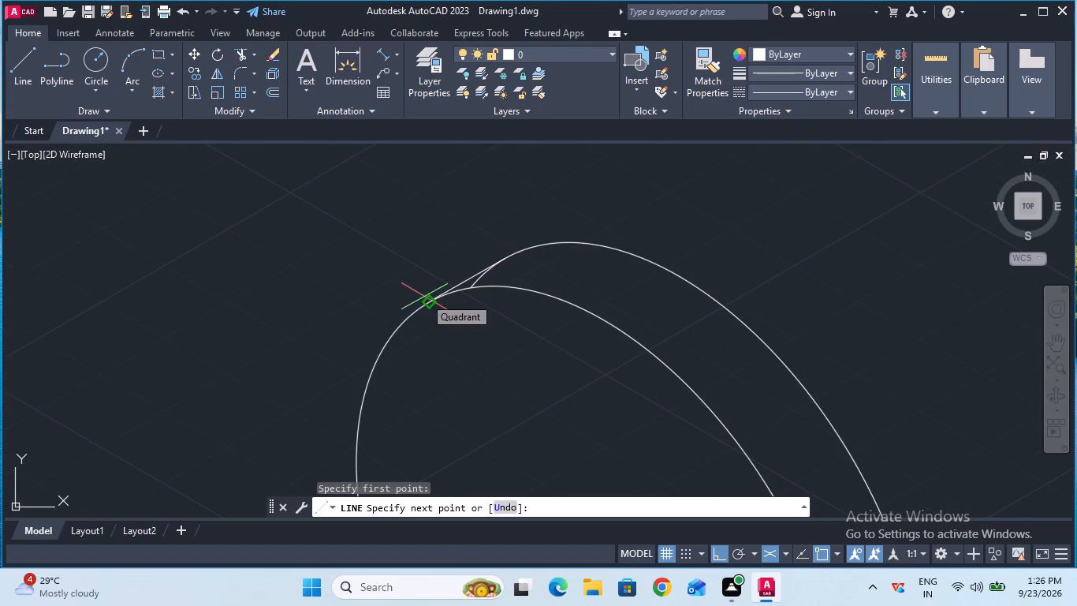
left_click(426, 303)
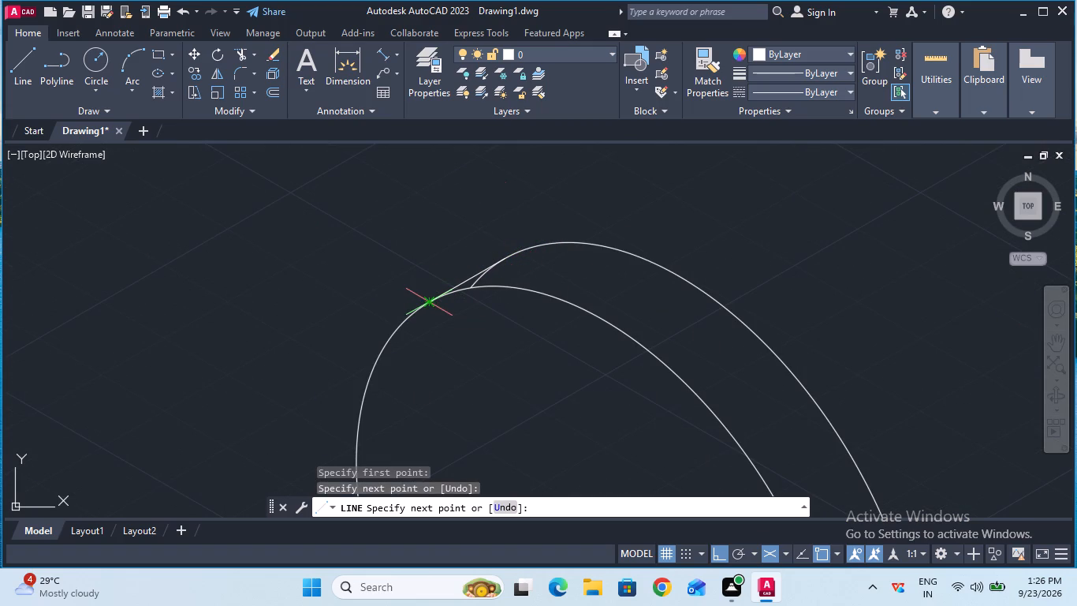
scroll(426, 303, "down", 3, "ctrl")
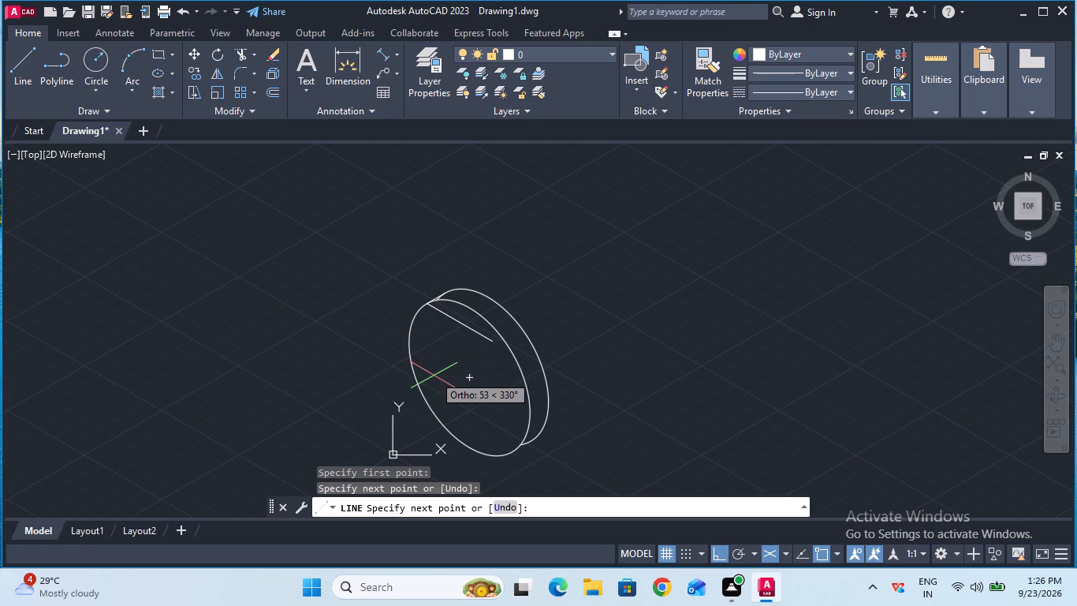
key("Escape")
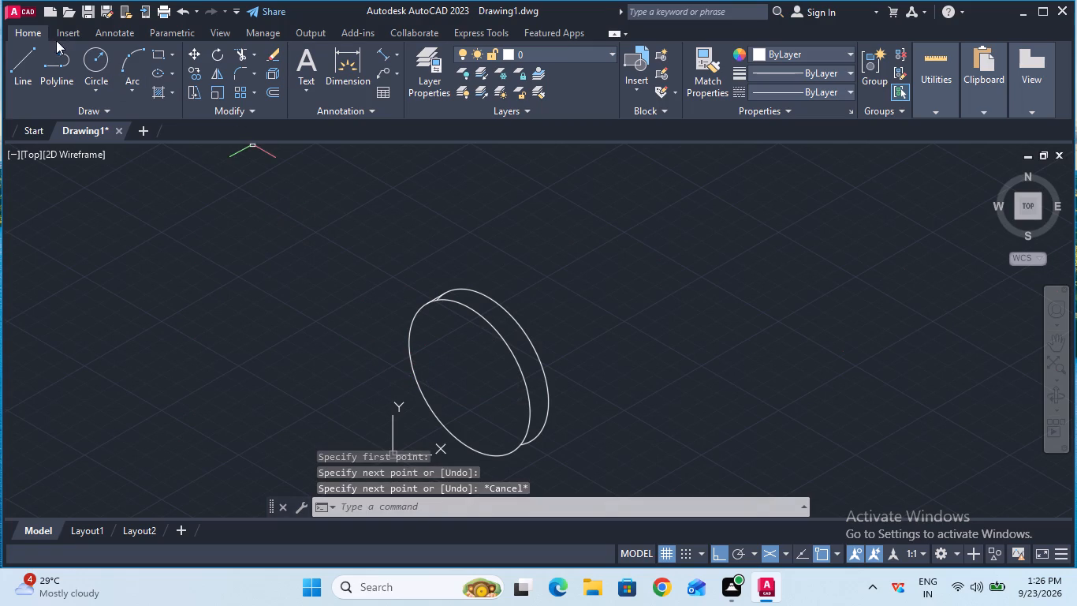
Draw a line joining the lower quadrants of the rear and front isocircles to form the disc's bottom edge.
left_click(32, 62)
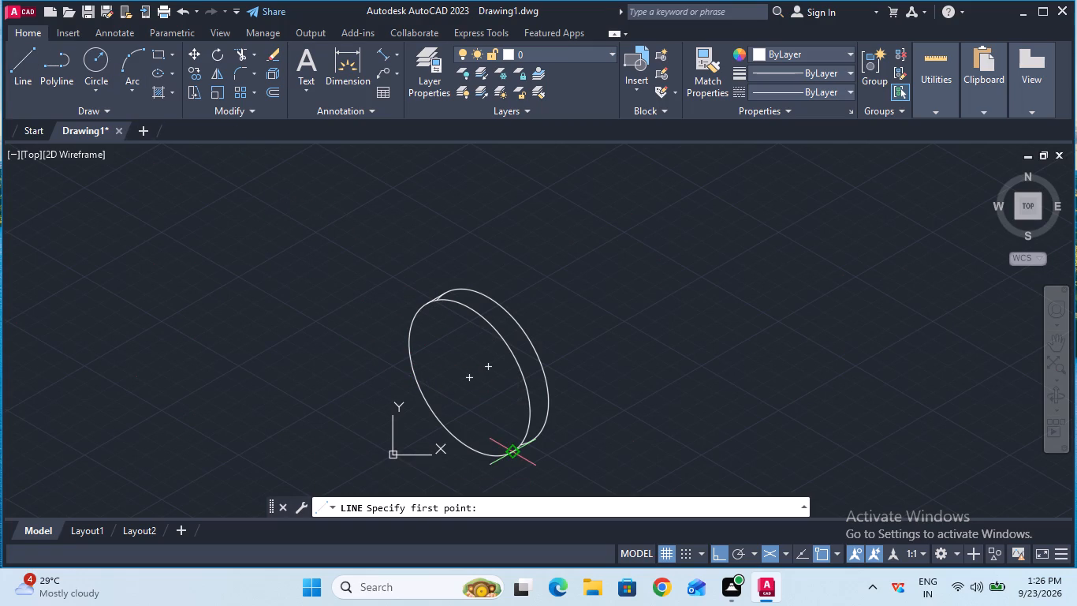
scroll(510, 450, "up", 4, "ctrl")
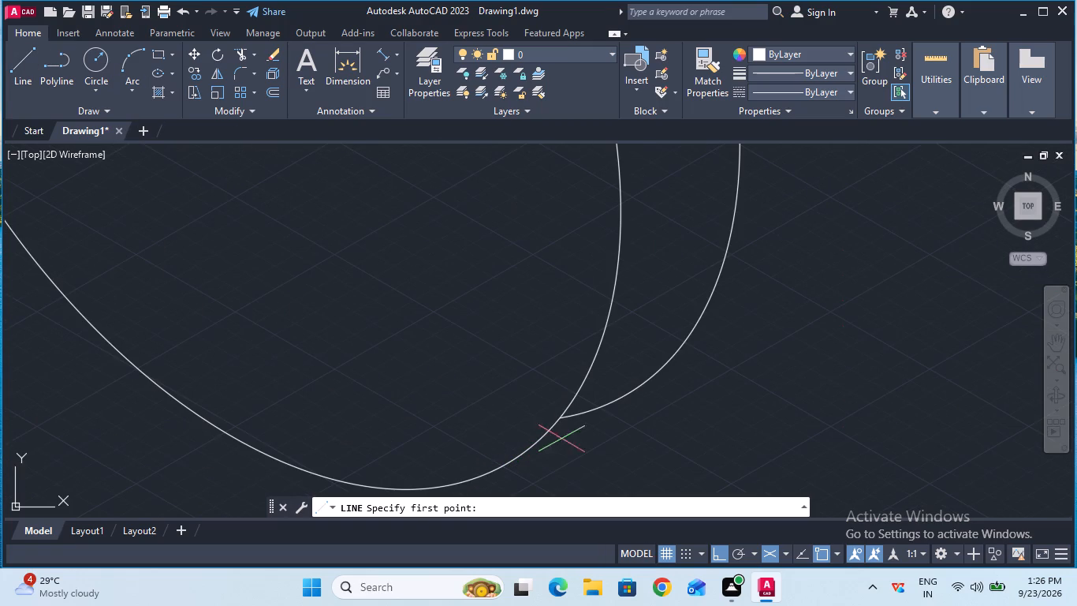
left_click(628, 395)
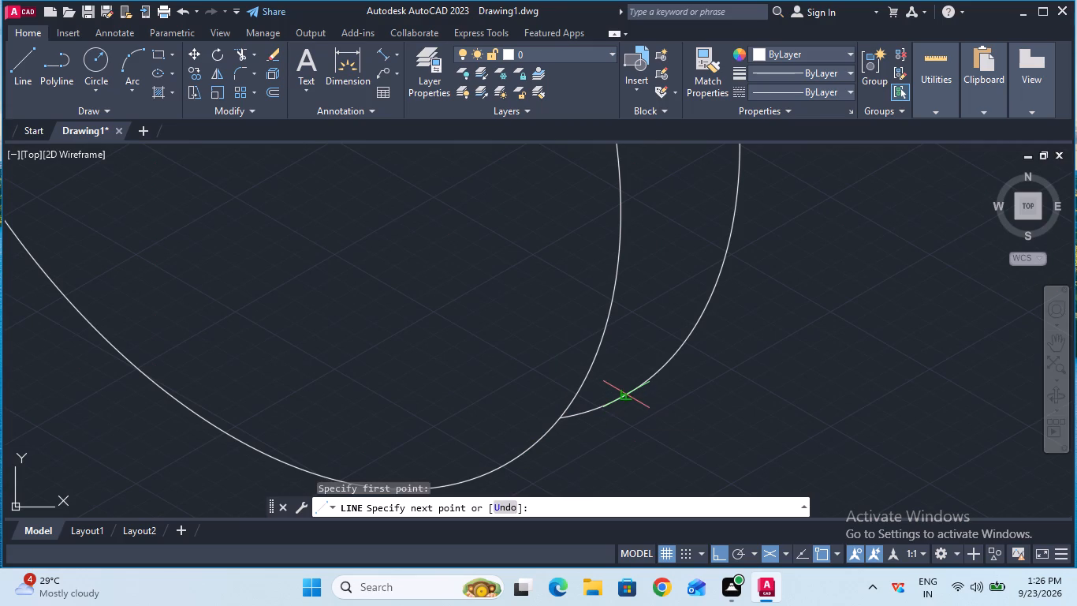
left_click(506, 462)
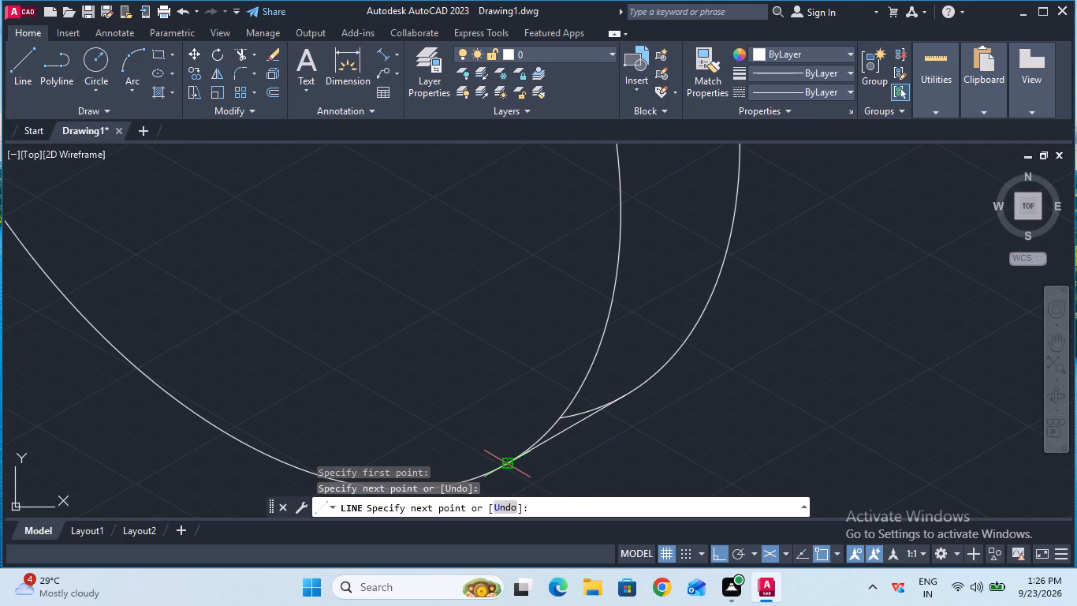
key("Escape")
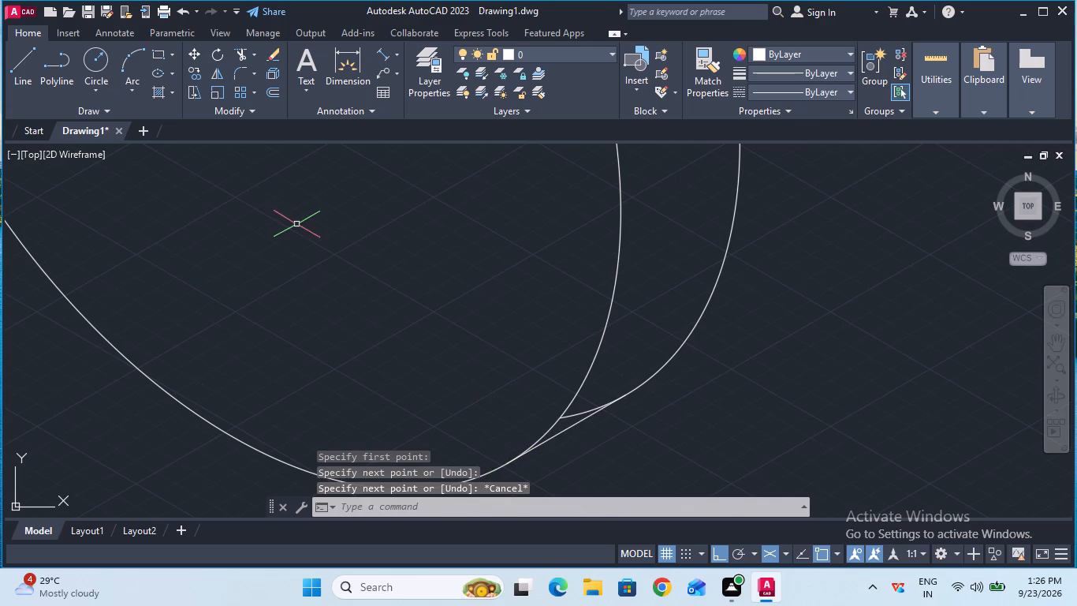
Trim the leftover rear isocircle arcs between the front isocircle and the bottom and top edge lines.
left_click(252, 57)
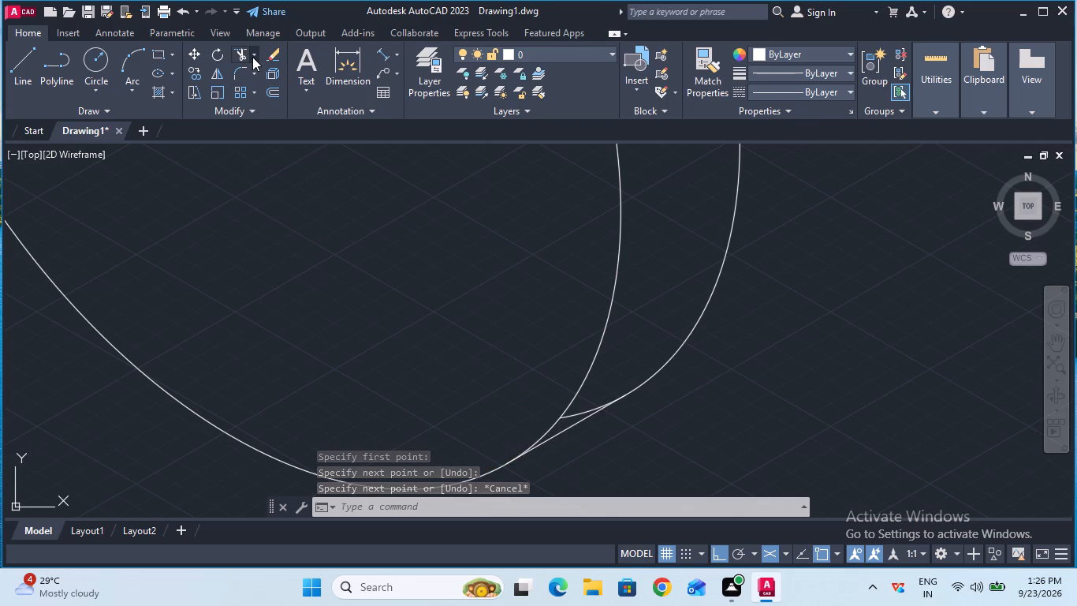
left_click(257, 75)
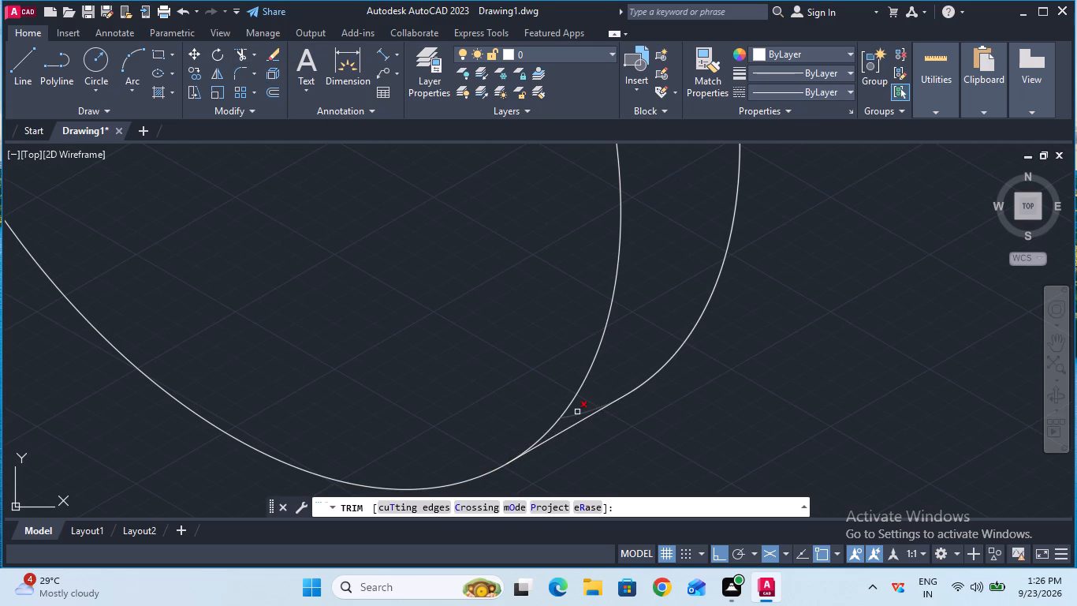
left_click(577, 412)
scroll(471, 301, "down", 4, "ctrl")
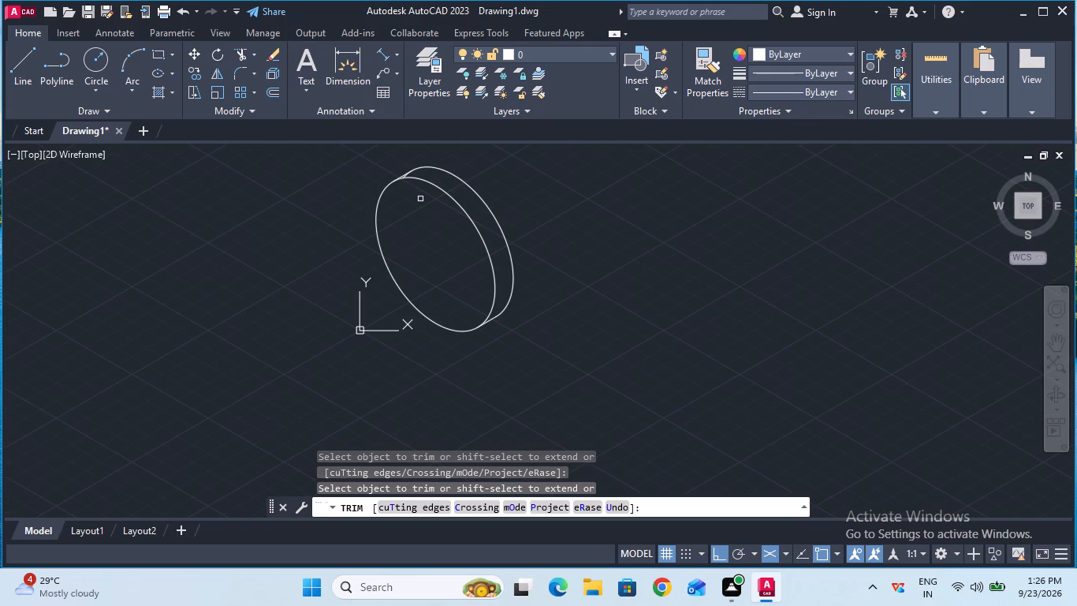
scroll(399, 161, "up", 3, "ctrl")
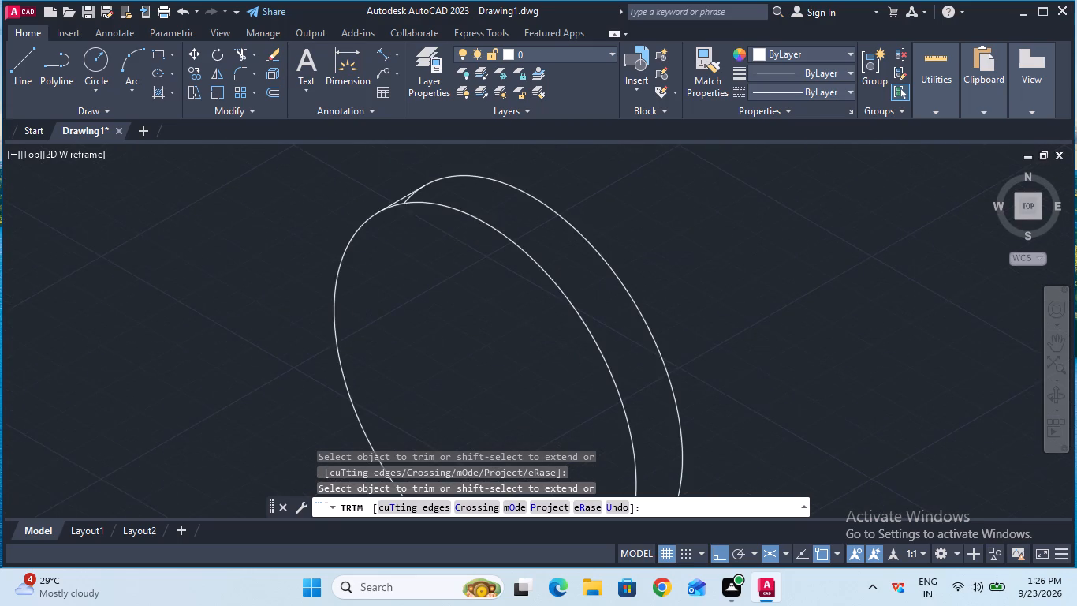
scroll(399, 161, "up", 1, "ctrl")
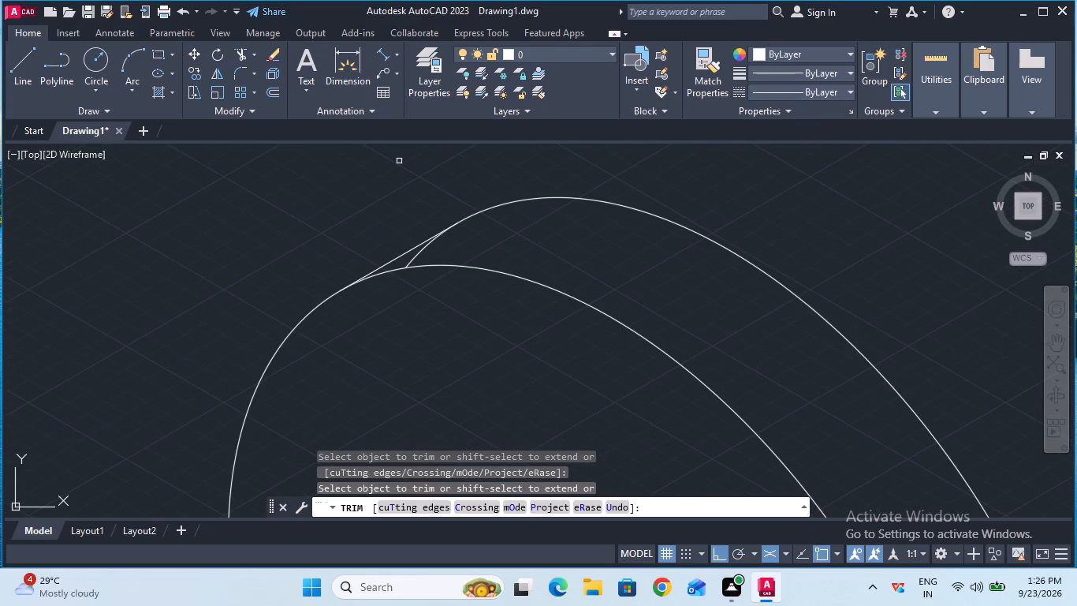
scroll(399, 161, "up", 1, "ctrl")
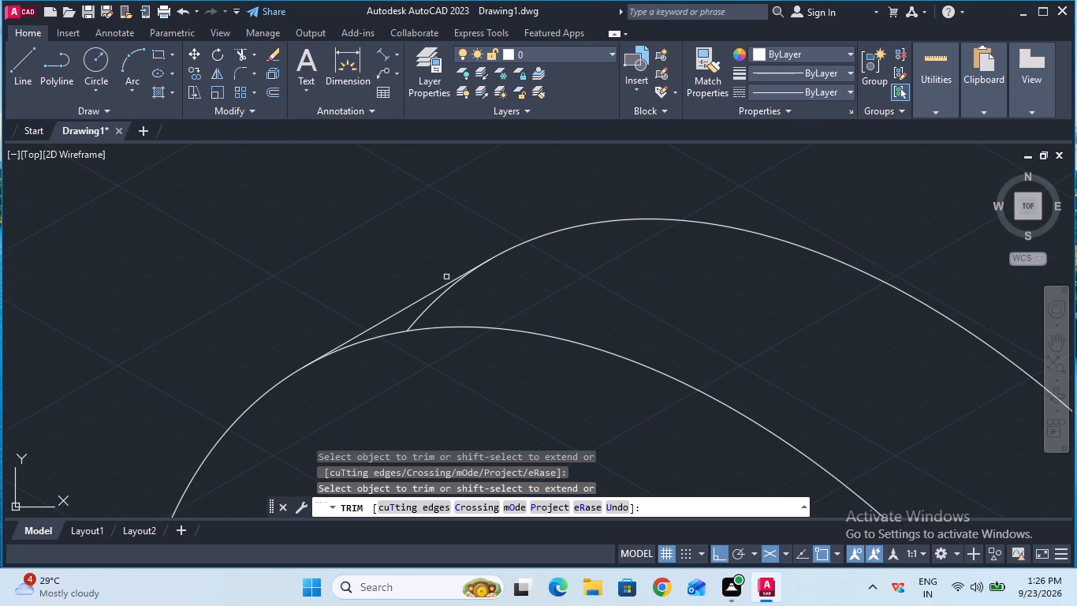
left_click(448, 294)
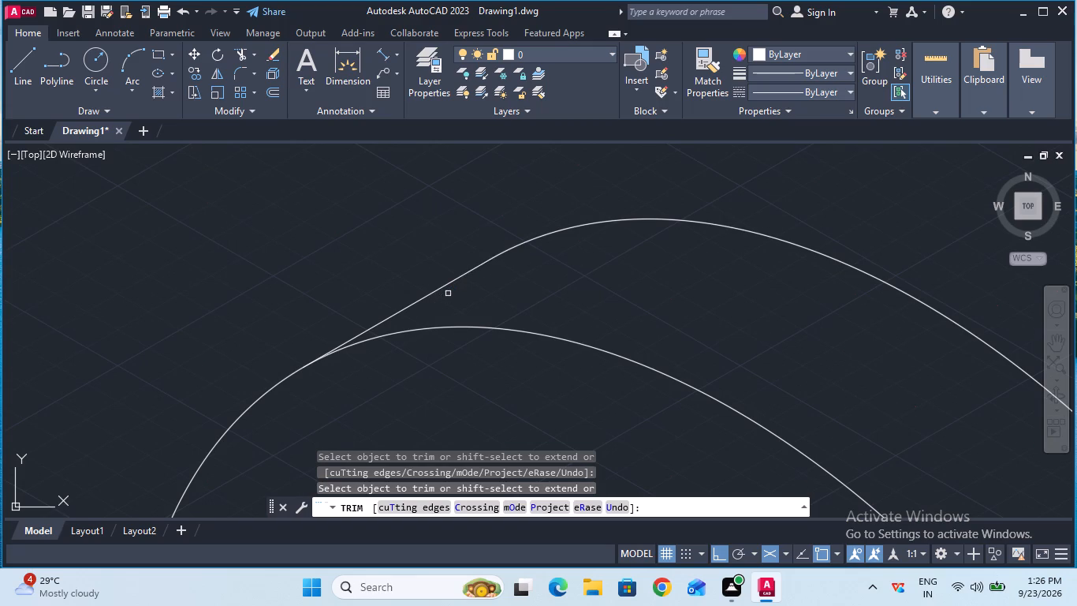
scroll(448, 294, "down", 5, "ctrl")
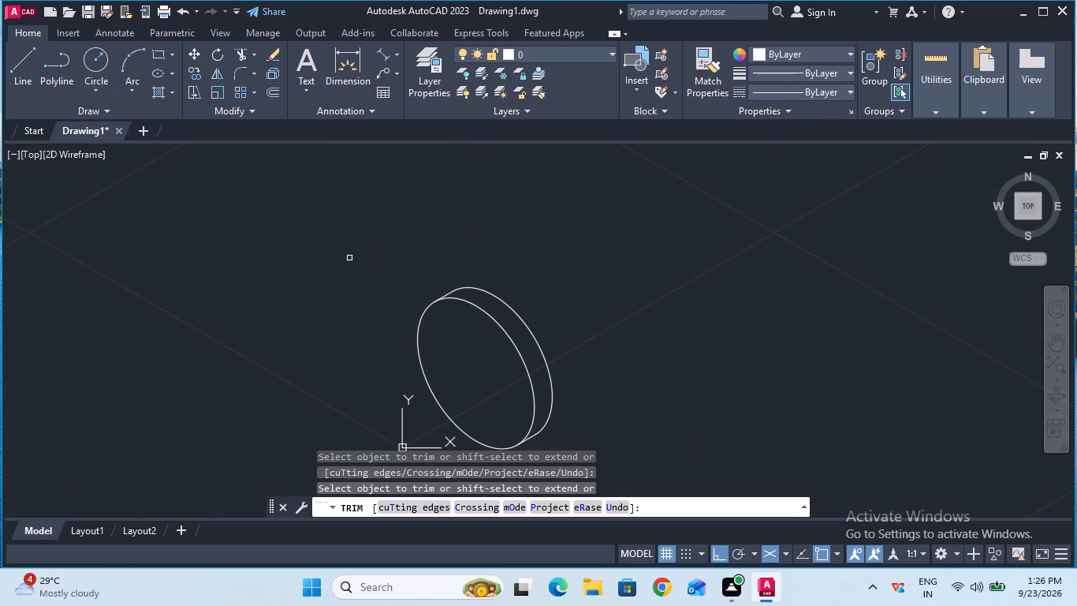
key("Escape")
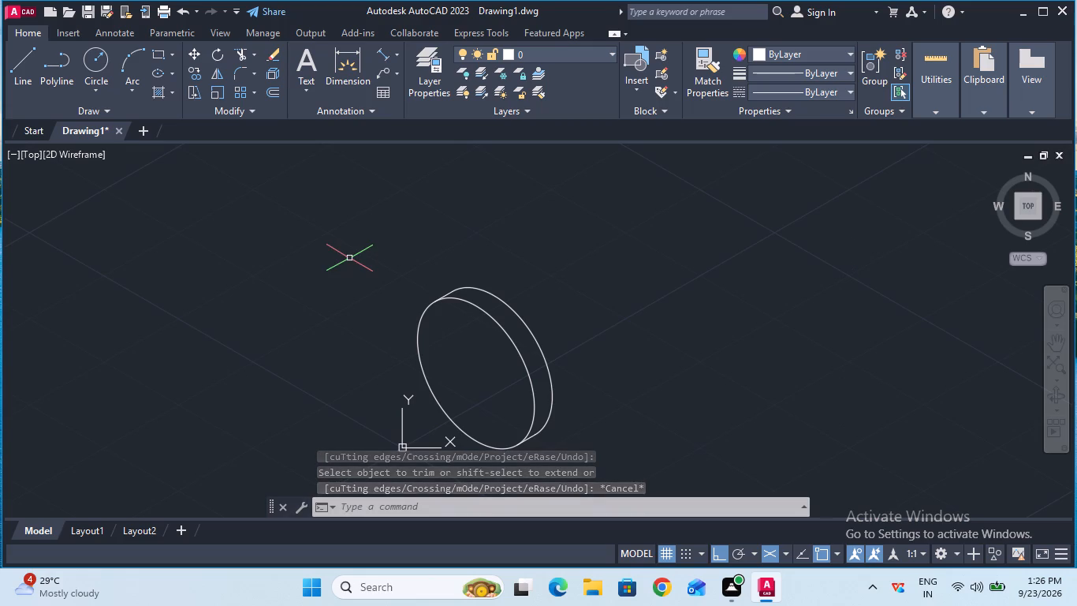
Draw an isocircle of radius 35 in isoplane Left, centred on the disc's front face.
key("F5")
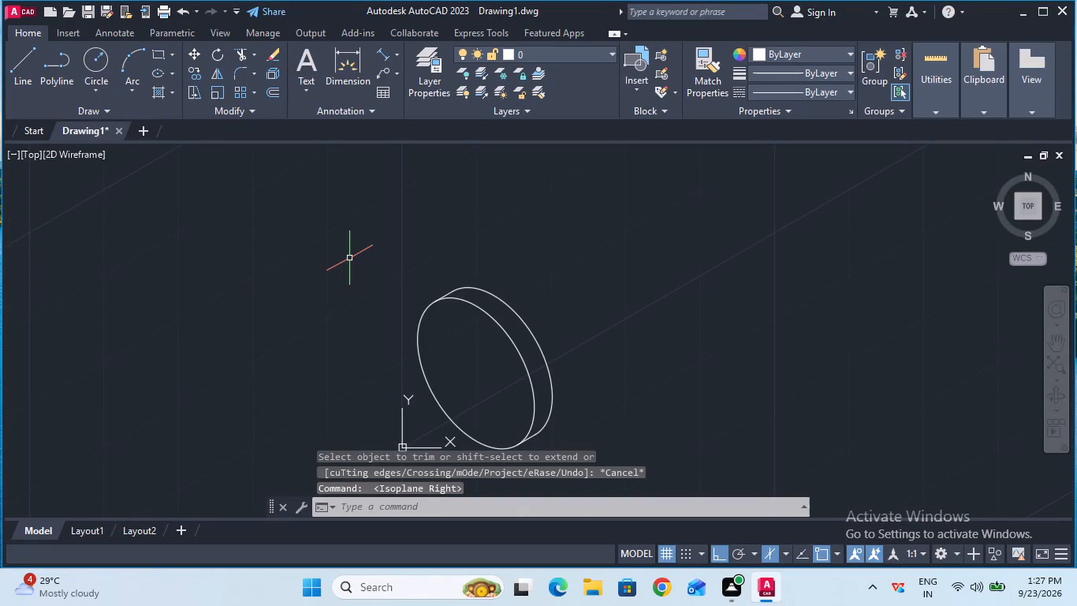
key("F5")
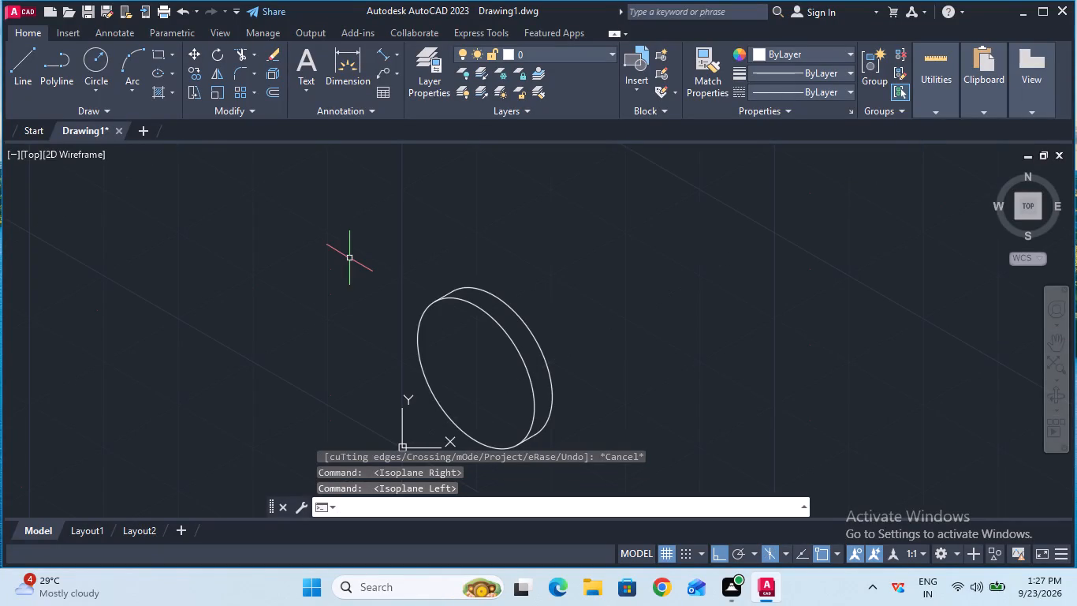
type("ell")
left_click(396, 354)
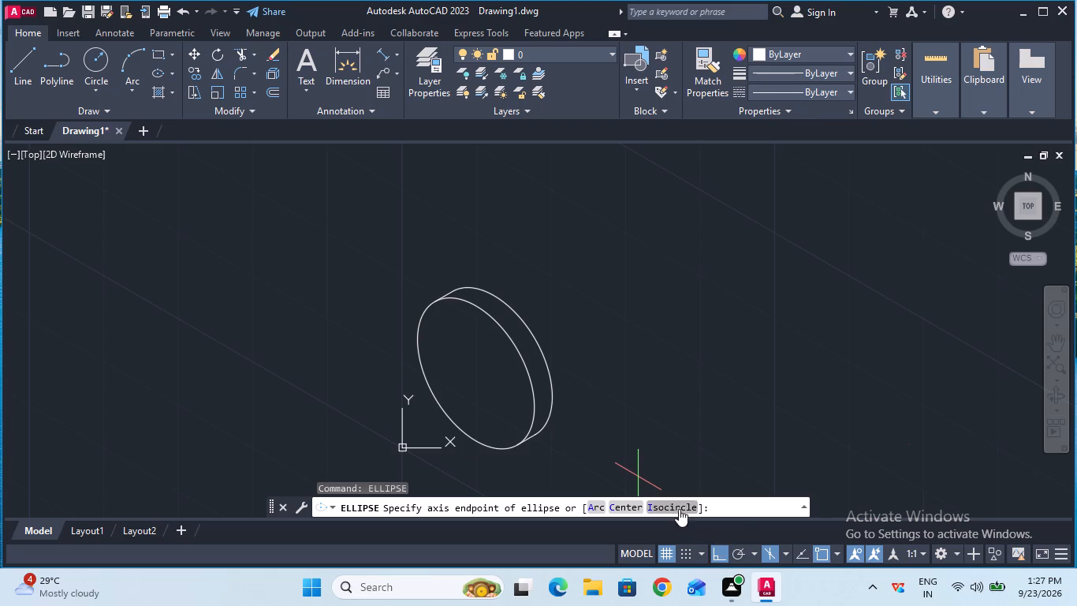
left_click(679, 509)
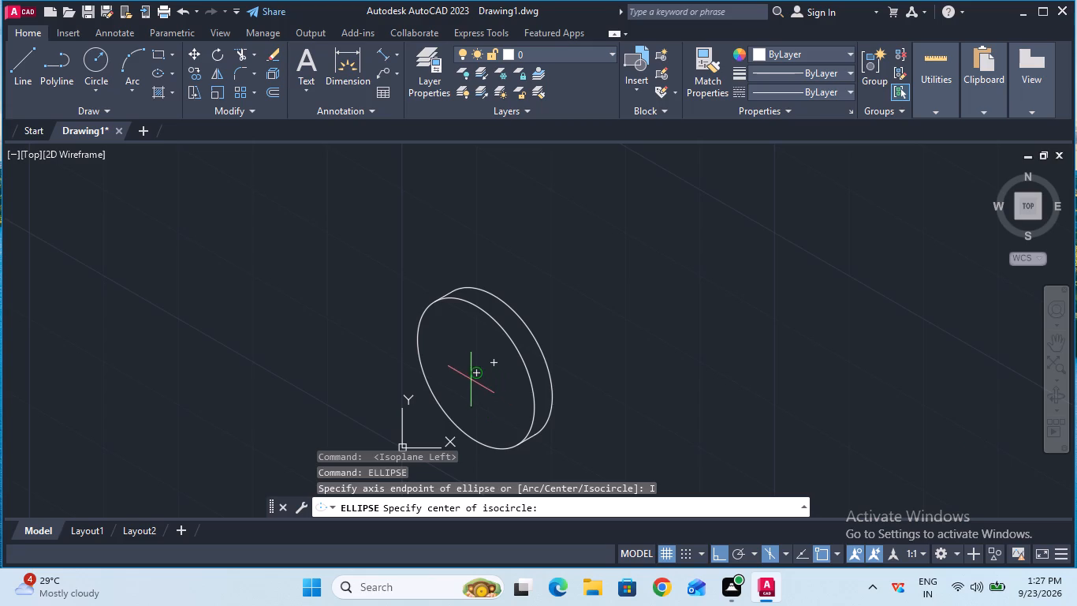
left_click(478, 376)
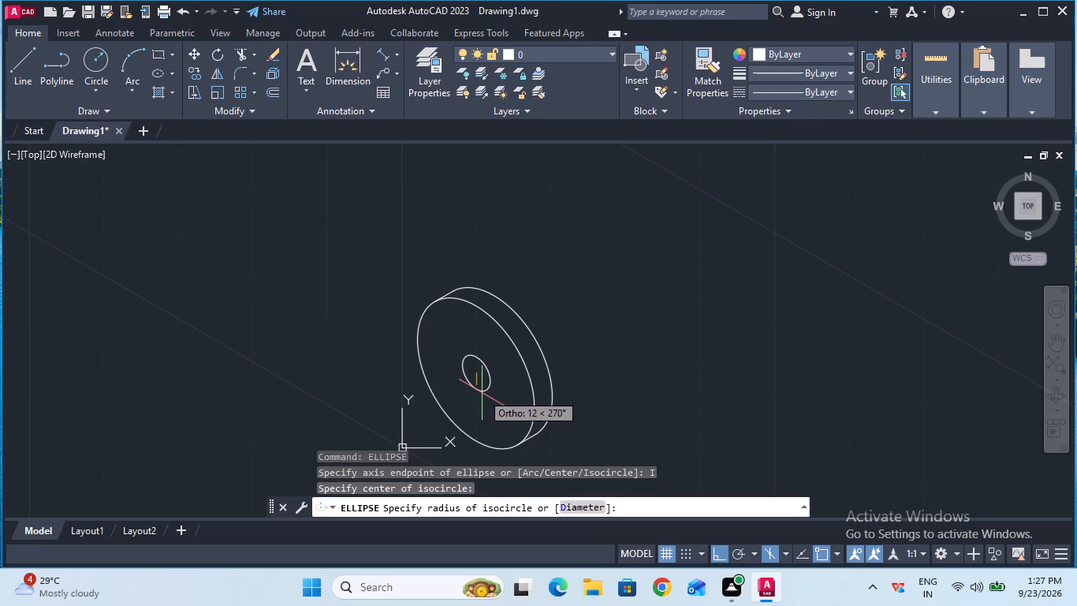
key("3")
key("5")
key("Return")
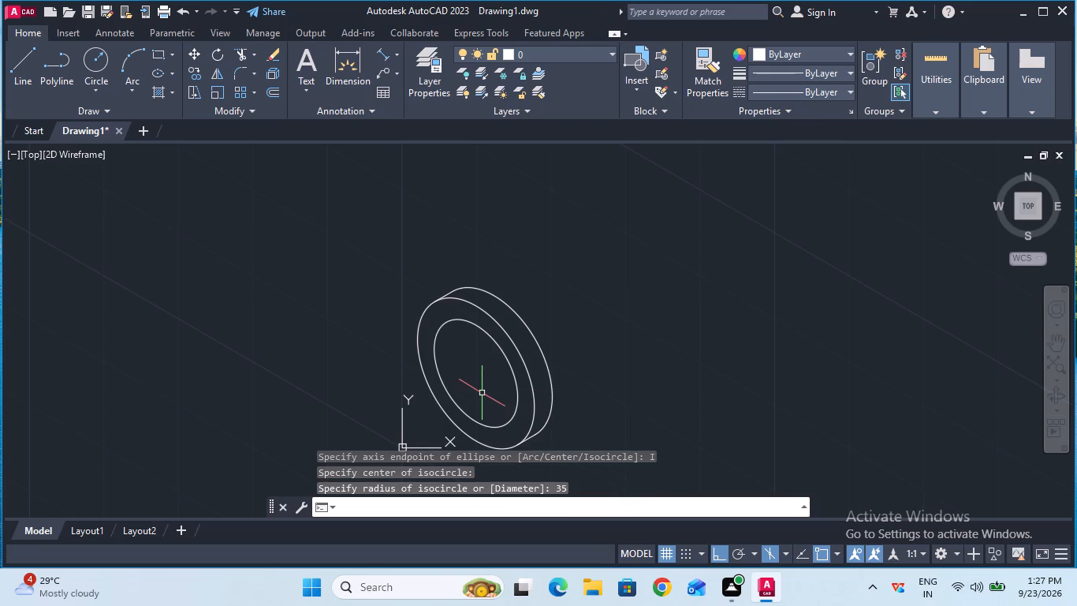
key("Escape")
Draw a concentric isocircle of radius 25 at the centre of the disc's front face.
type("ell")
key("i")
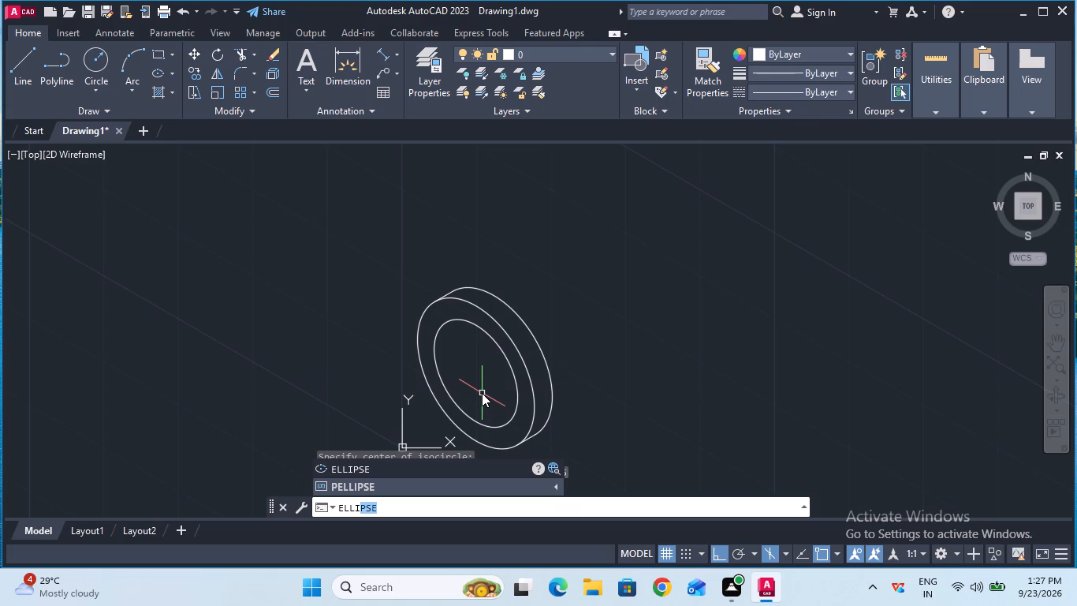
left_click(420, 466)
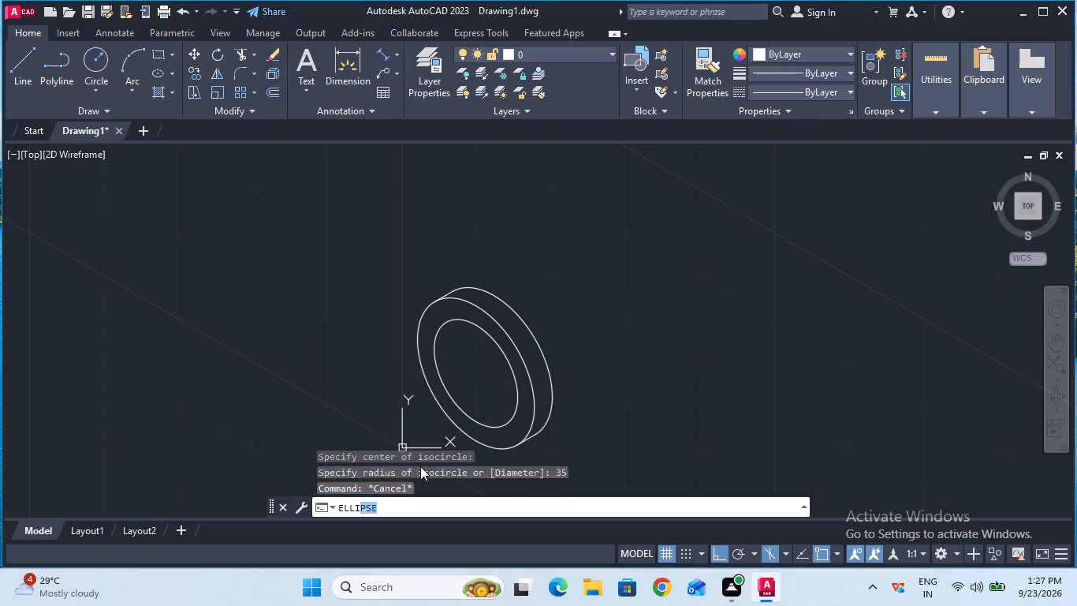
left_click(652, 511)
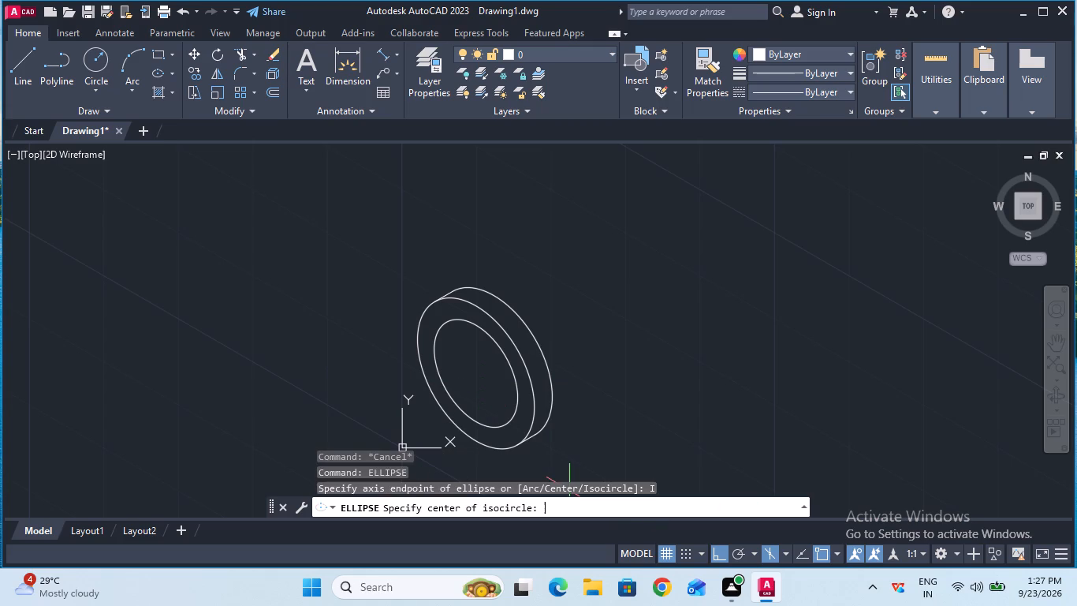
left_click(475, 373)
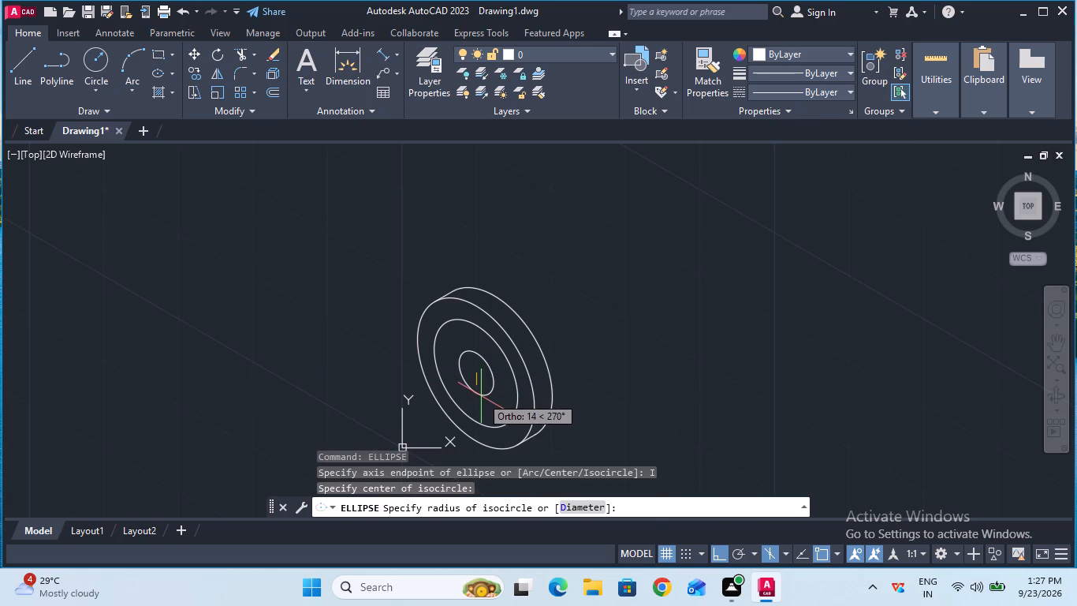
type("25")
key("Return")
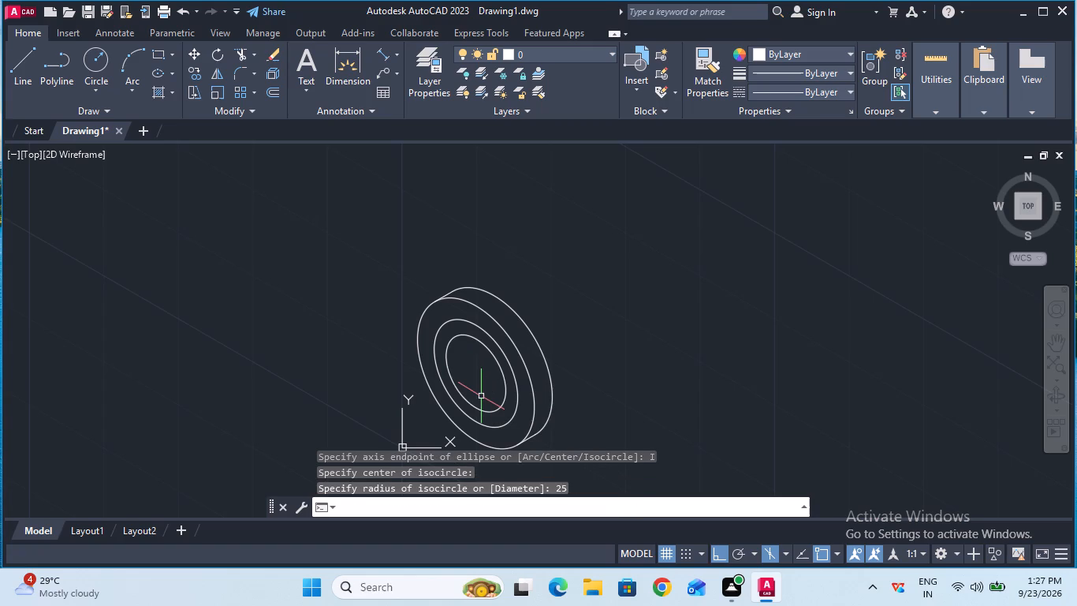
key("Escape")
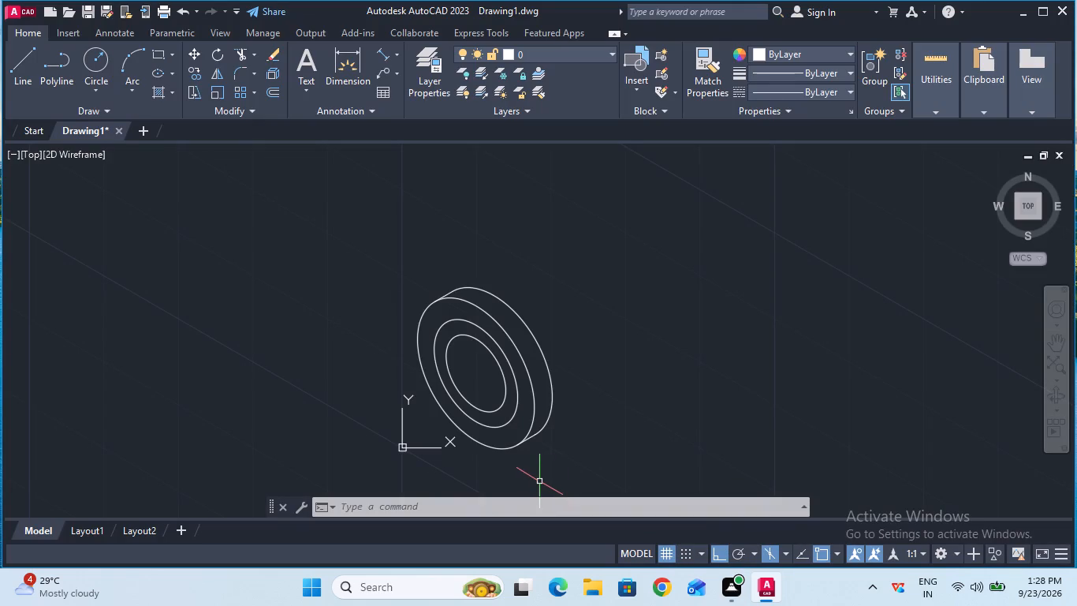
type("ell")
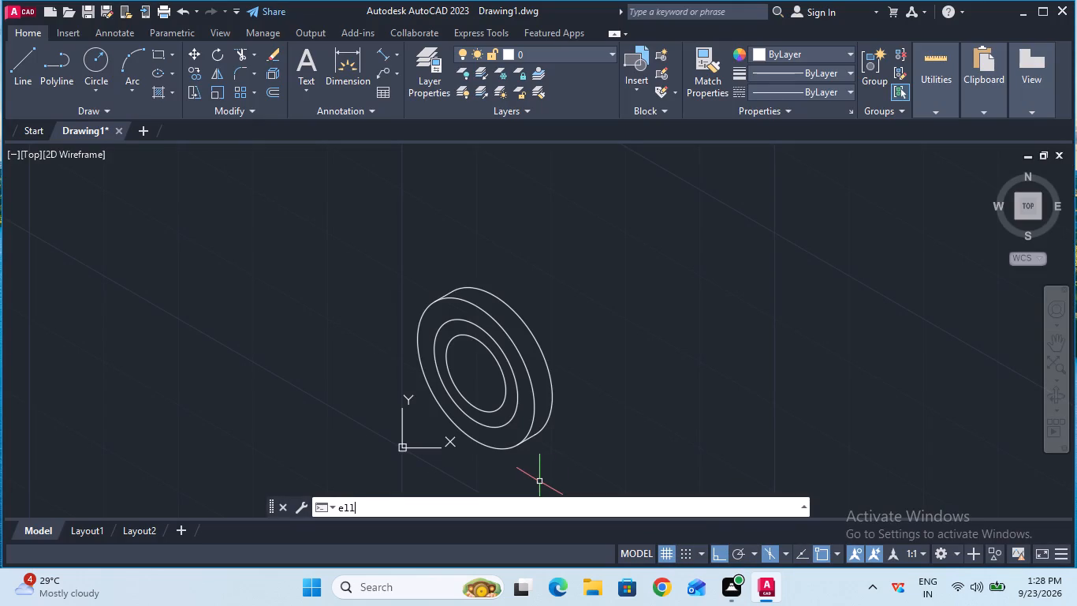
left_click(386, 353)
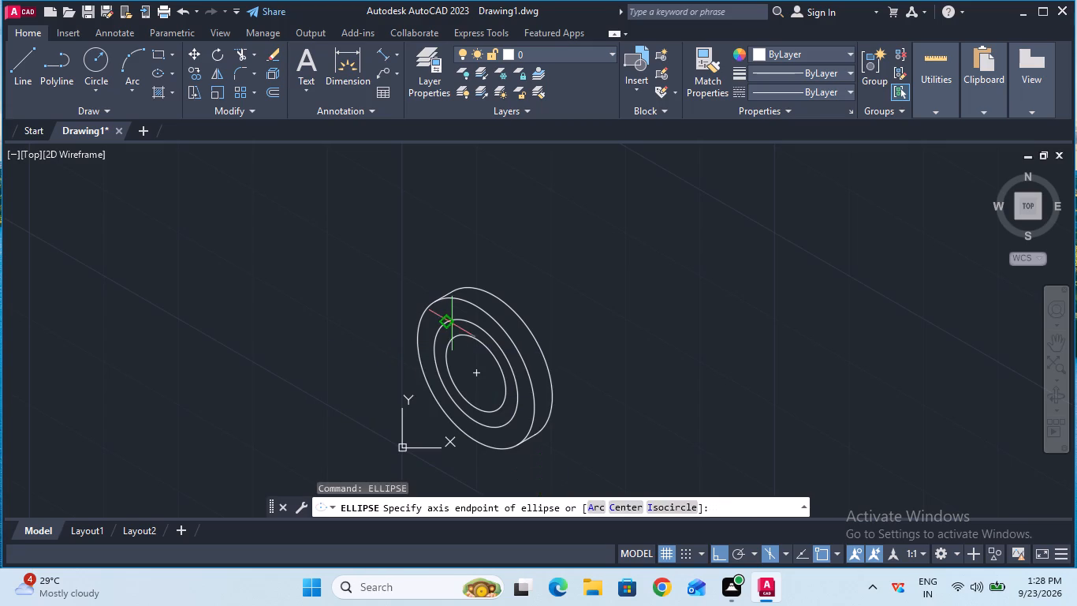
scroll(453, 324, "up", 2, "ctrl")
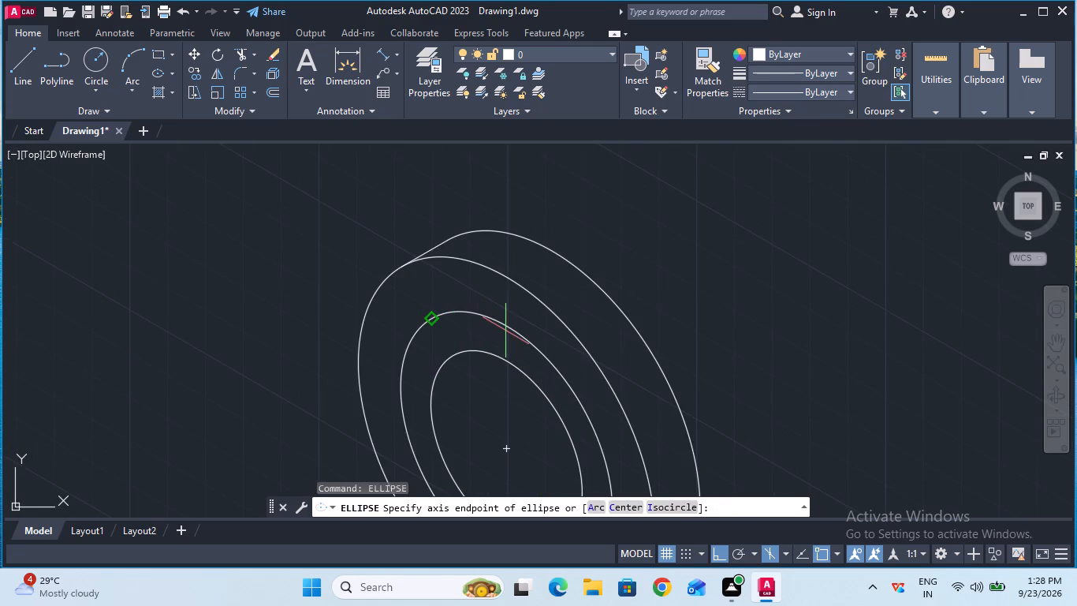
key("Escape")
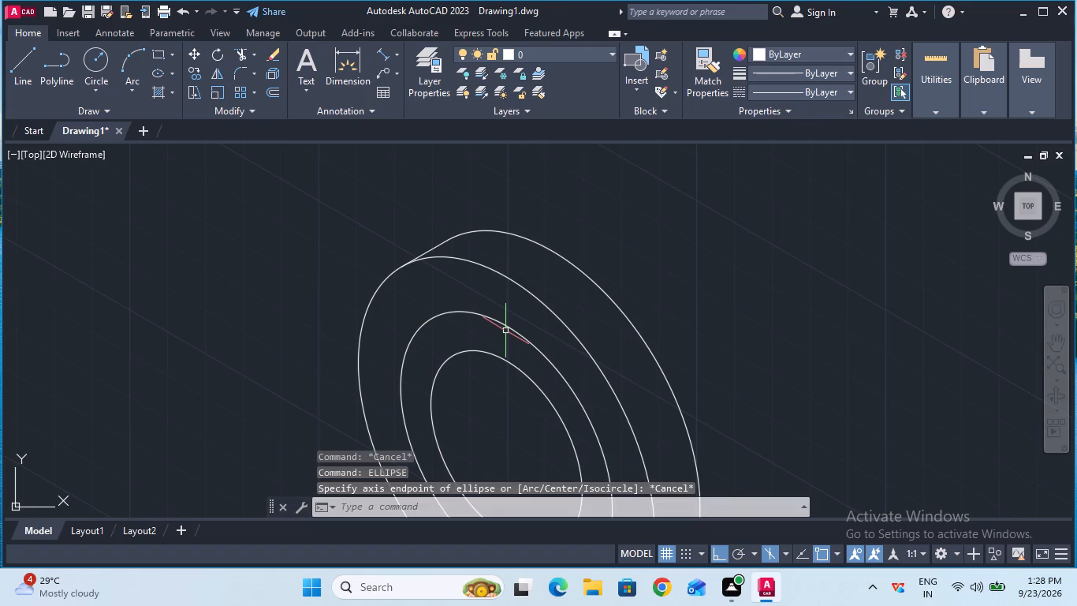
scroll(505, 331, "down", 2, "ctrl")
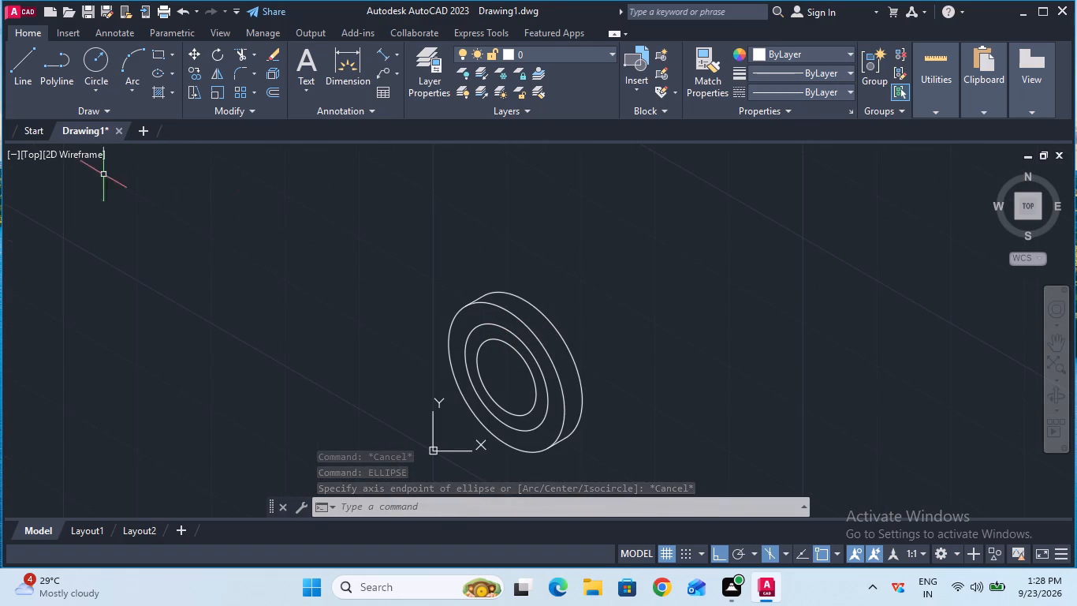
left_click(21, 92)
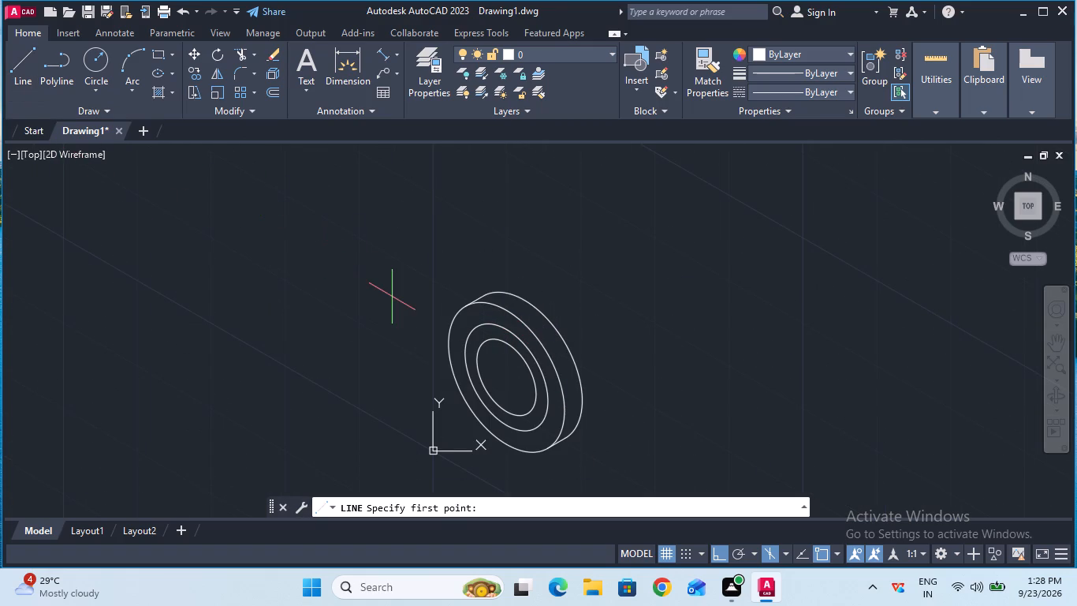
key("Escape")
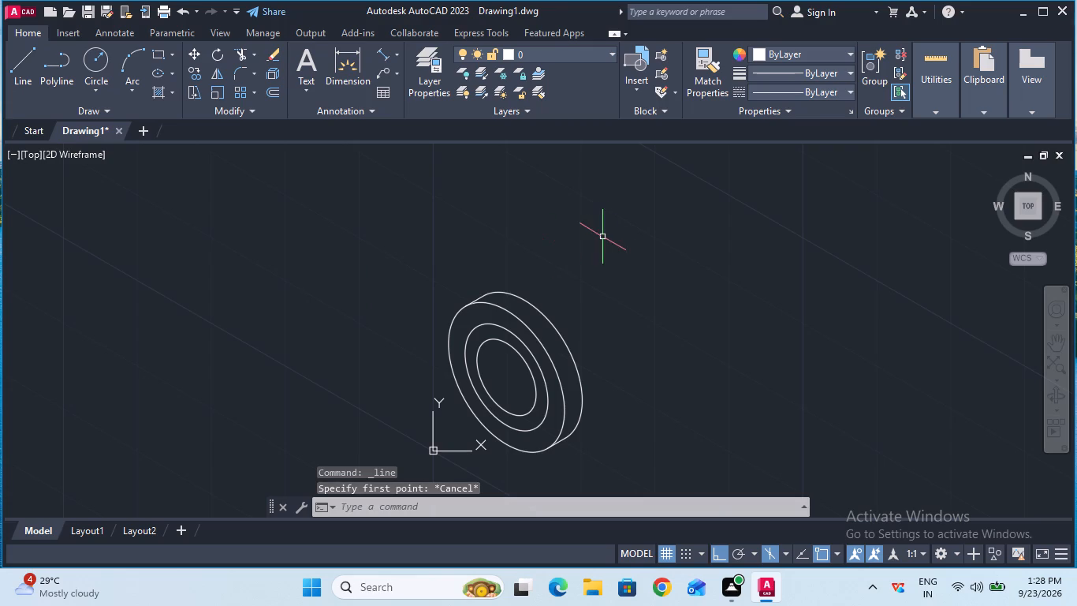
Draw a CENTER linetype line 35 long, vertically upward from the centre of the disc's front face.
left_click(792, 90)
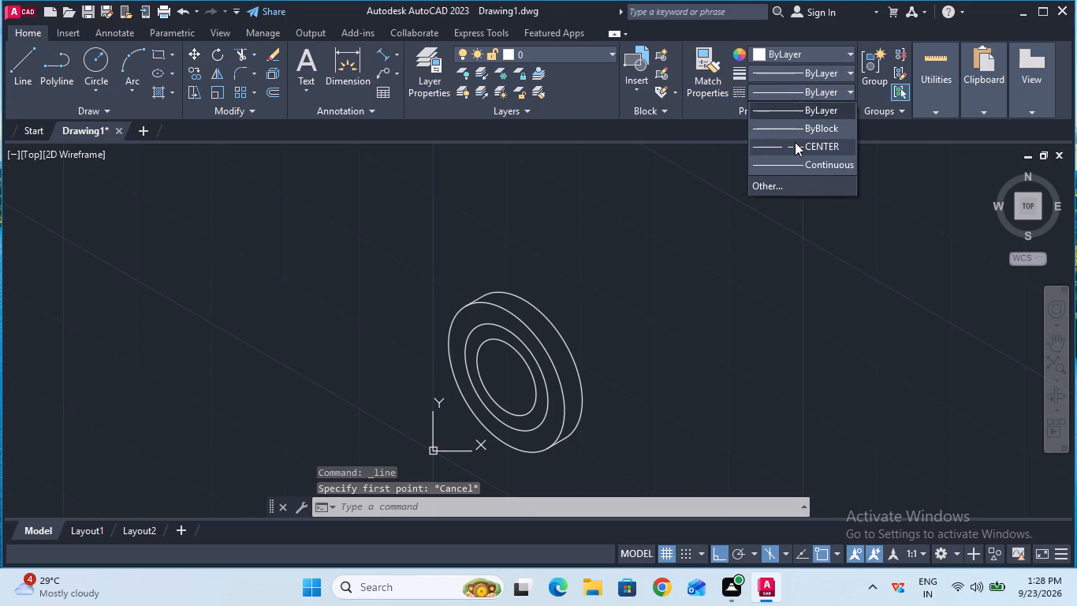
left_click(795, 144)
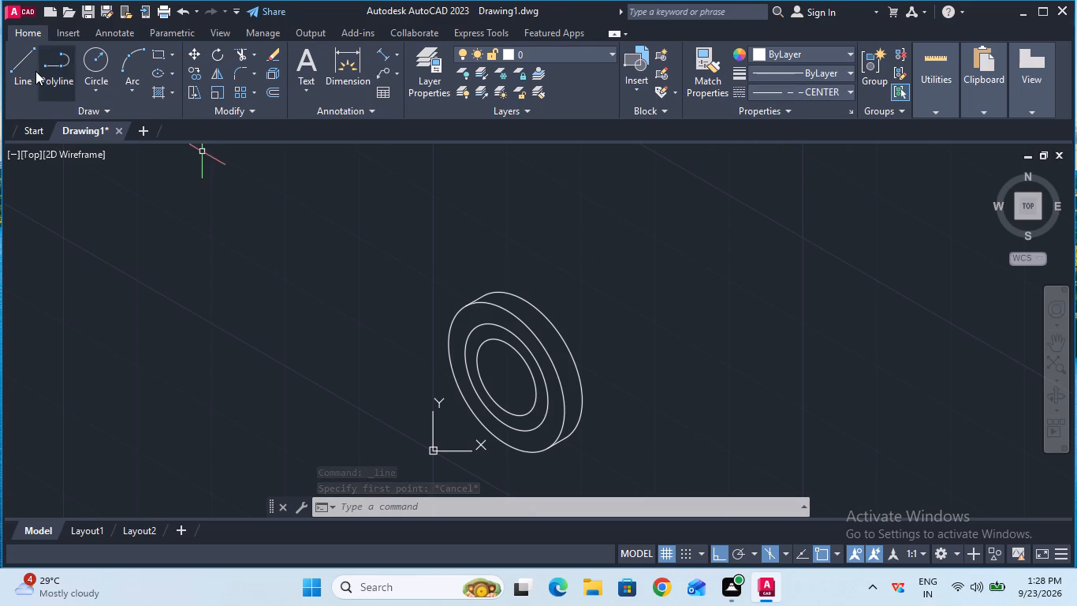
left_click(33, 70)
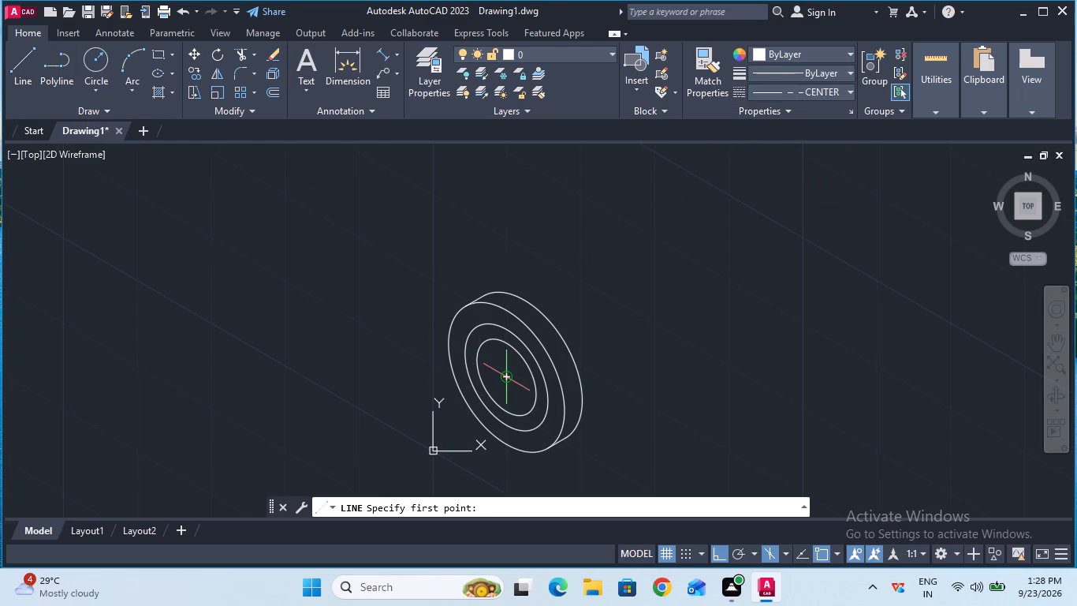
left_click(505, 376)
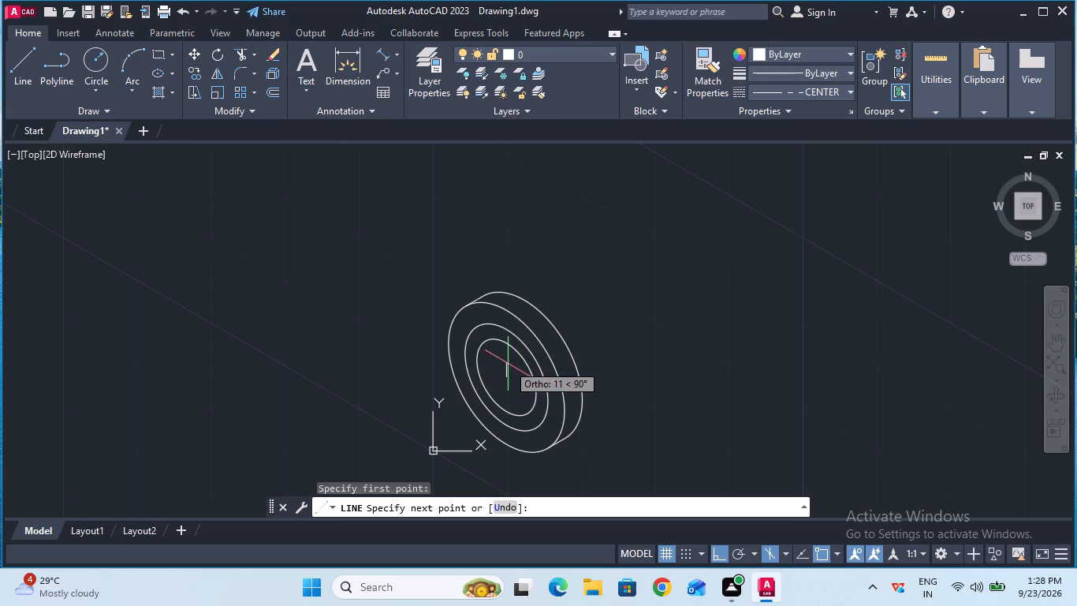
key("3")
key("6")
key("BackSpace")
key("5")
key("Return")
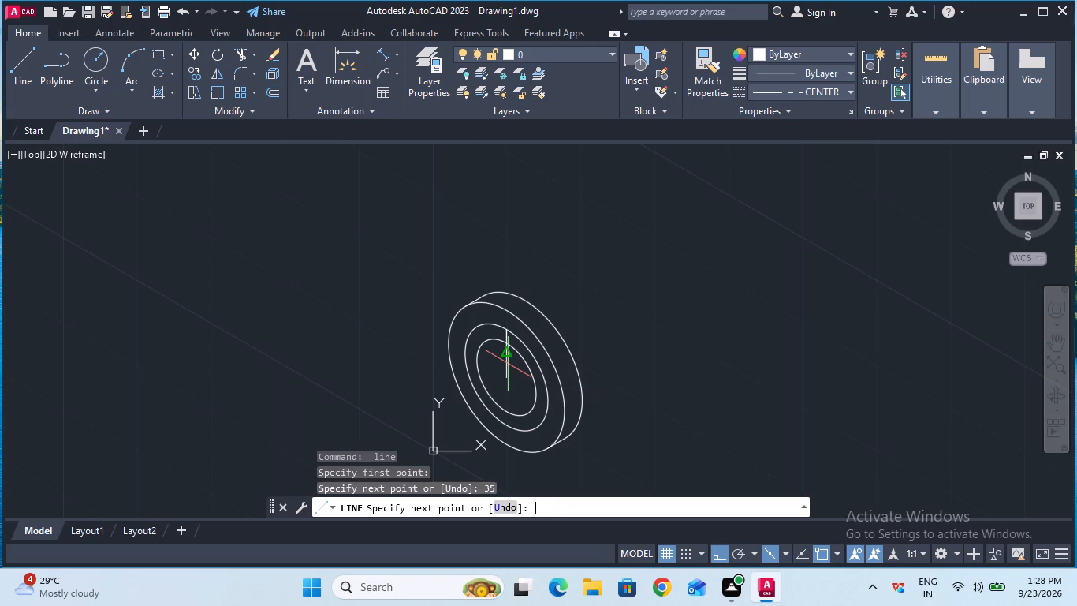
key("Escape")
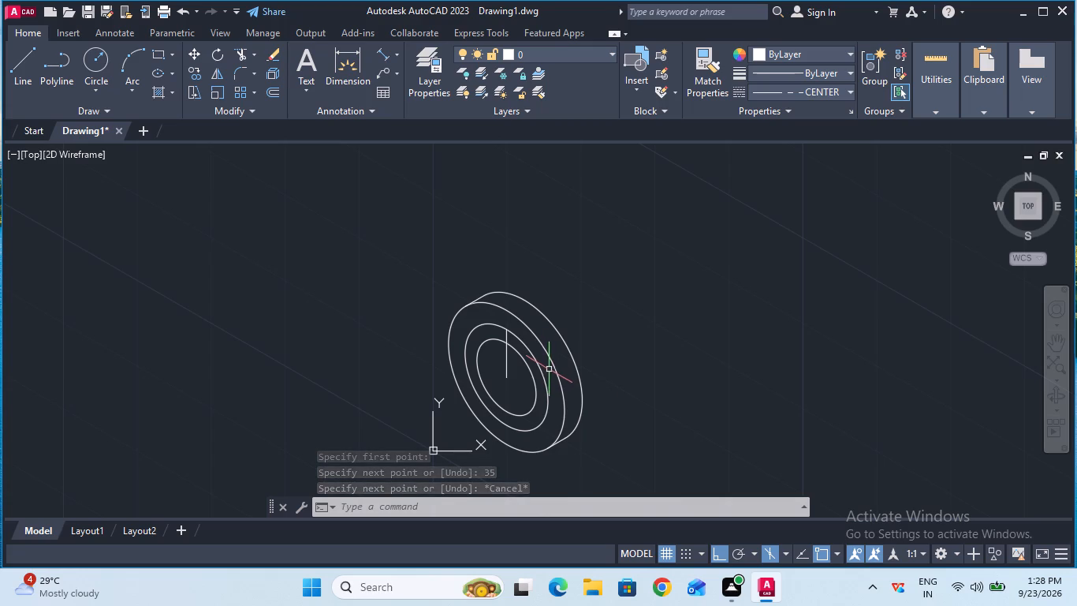
Set the linetype to ByBlock and draw an isocircle of radius 5 centred on the vertical centre line's upper end.
scroll(507, 341, "up", 3, "ctrl")
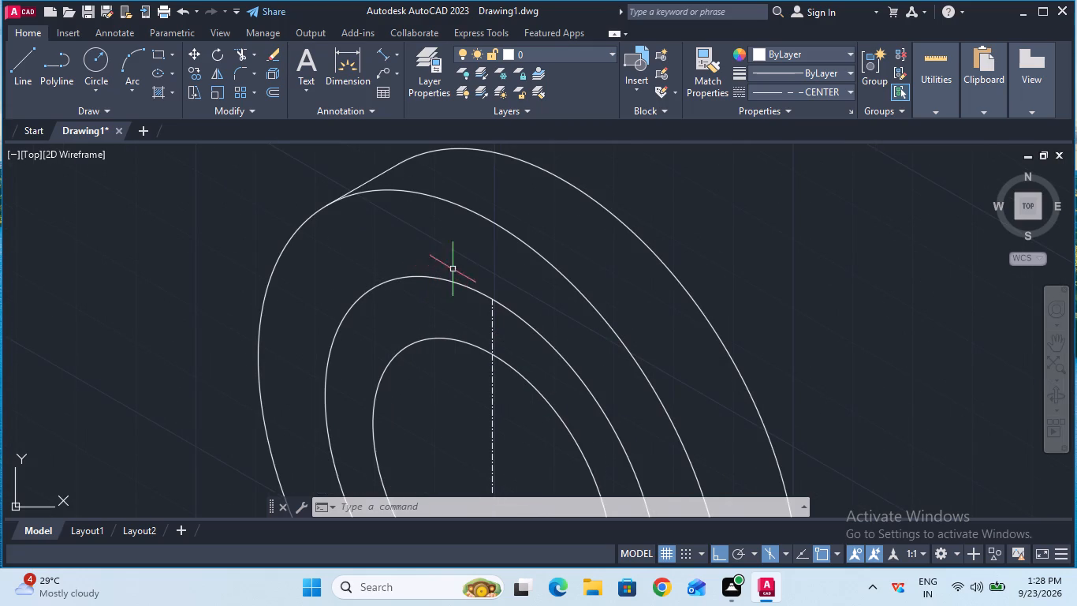
left_click(801, 89)
left_click(797, 134)
type("ell")
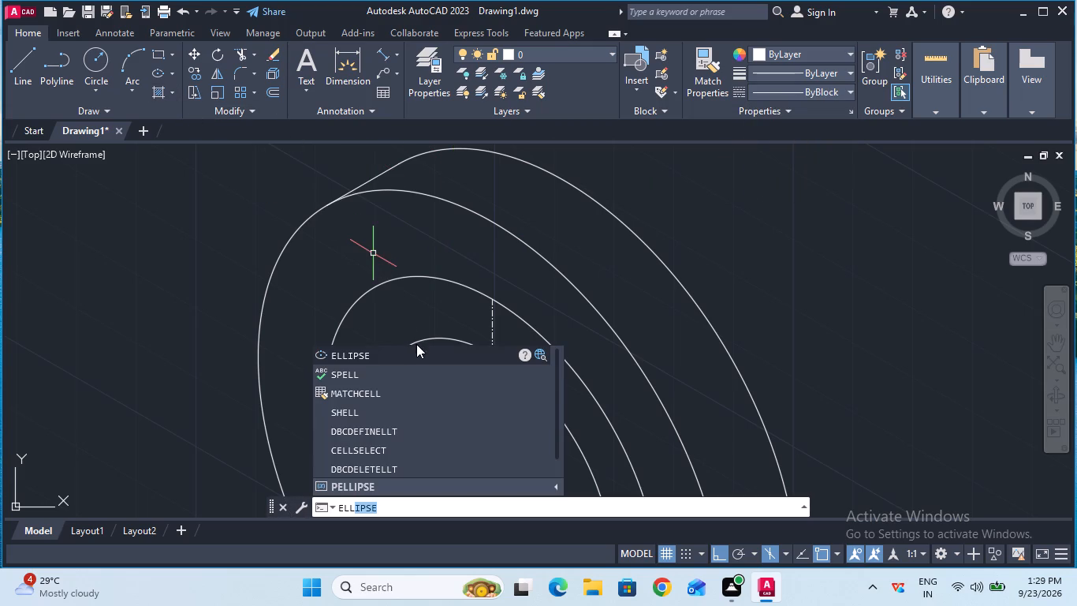
left_click(421, 347)
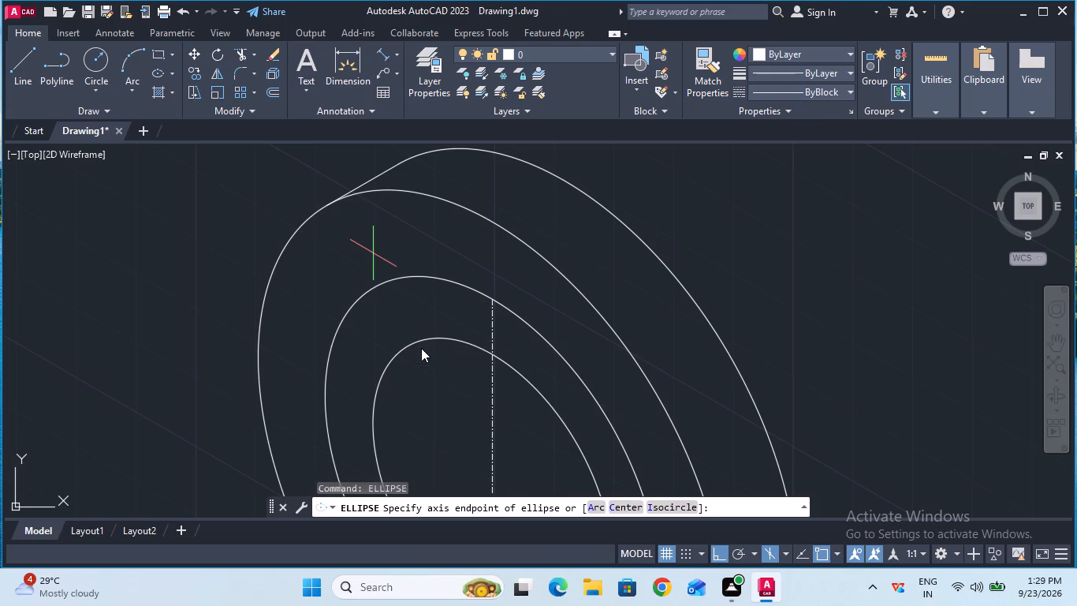
left_click(666, 510)
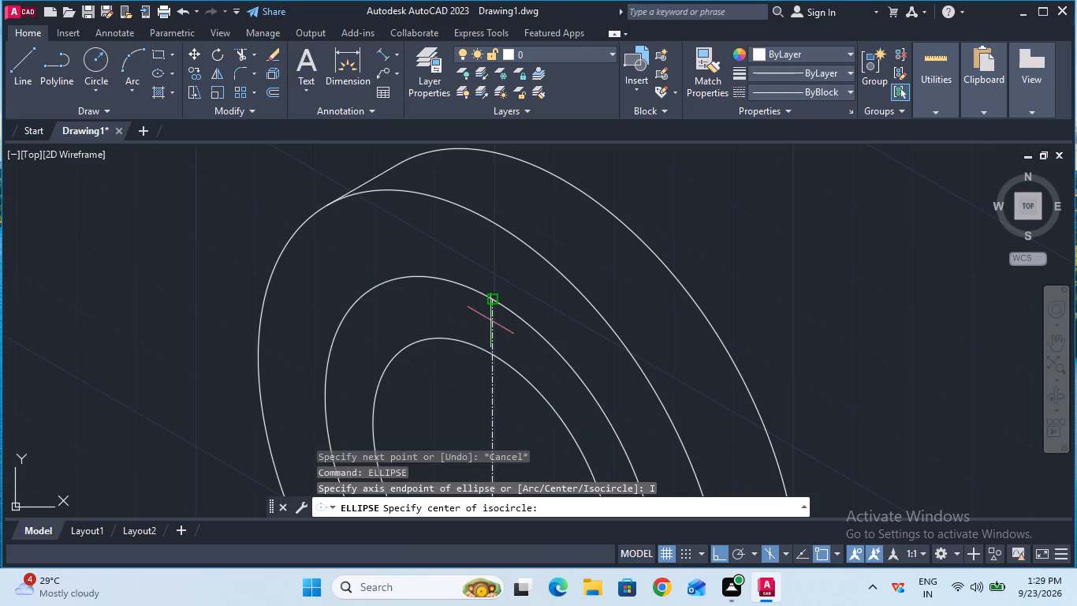
left_click(491, 301)
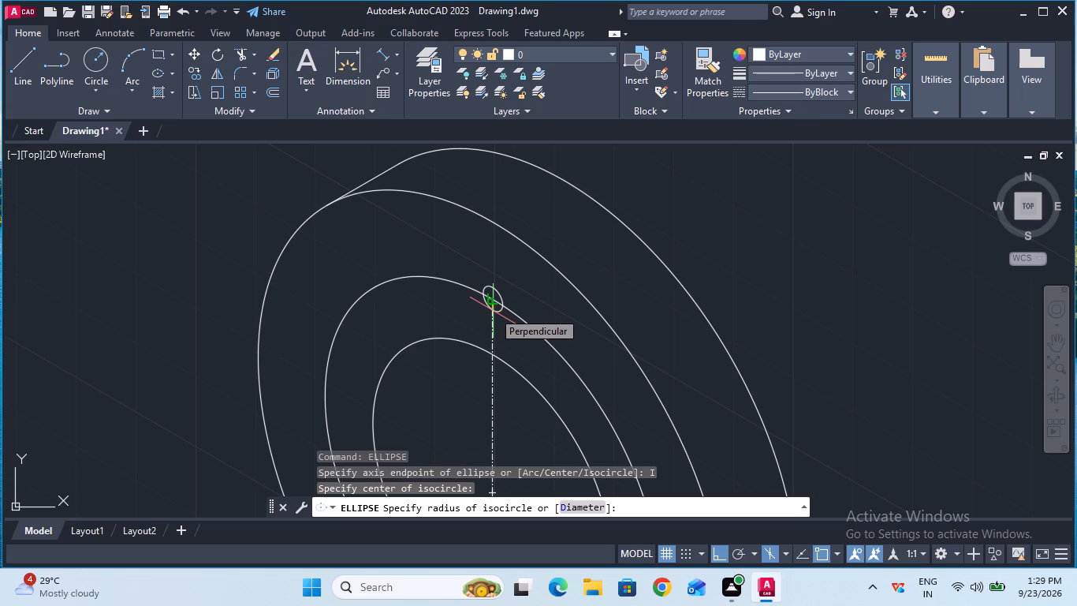
key("5")
key("Return")
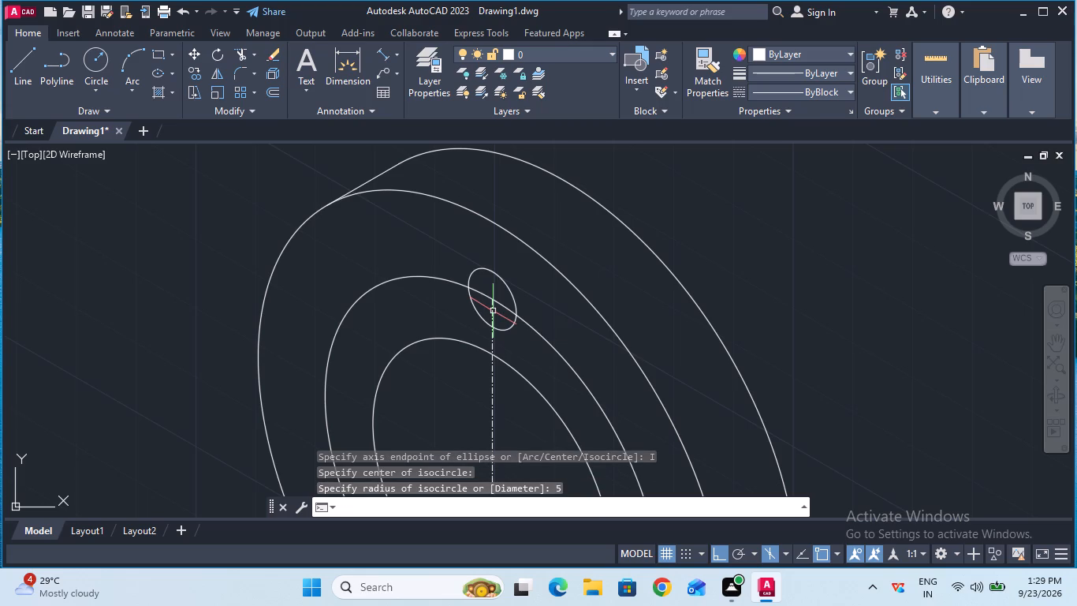
key("Escape")
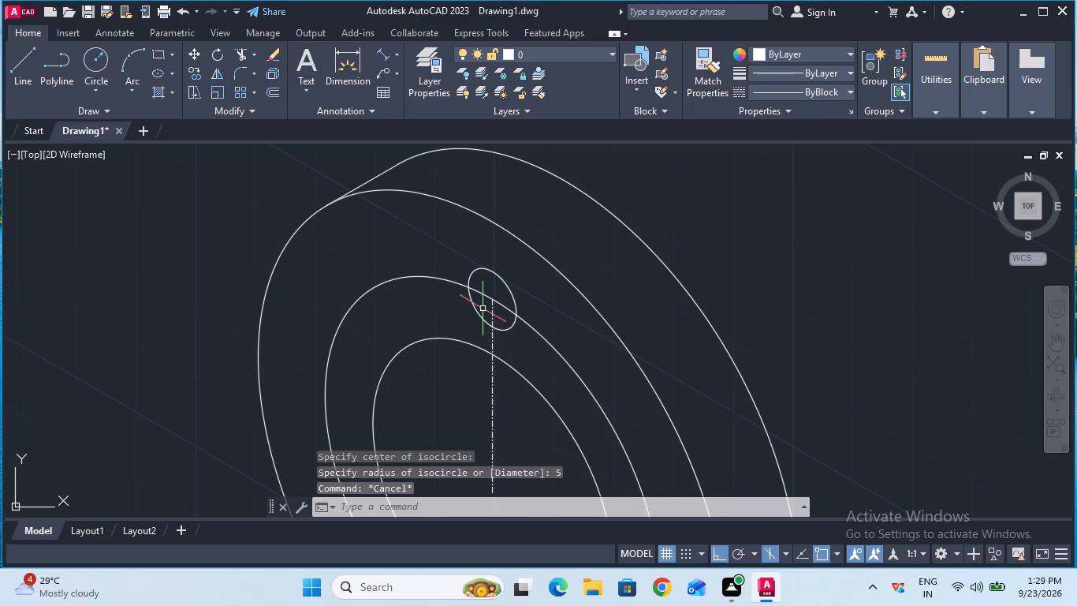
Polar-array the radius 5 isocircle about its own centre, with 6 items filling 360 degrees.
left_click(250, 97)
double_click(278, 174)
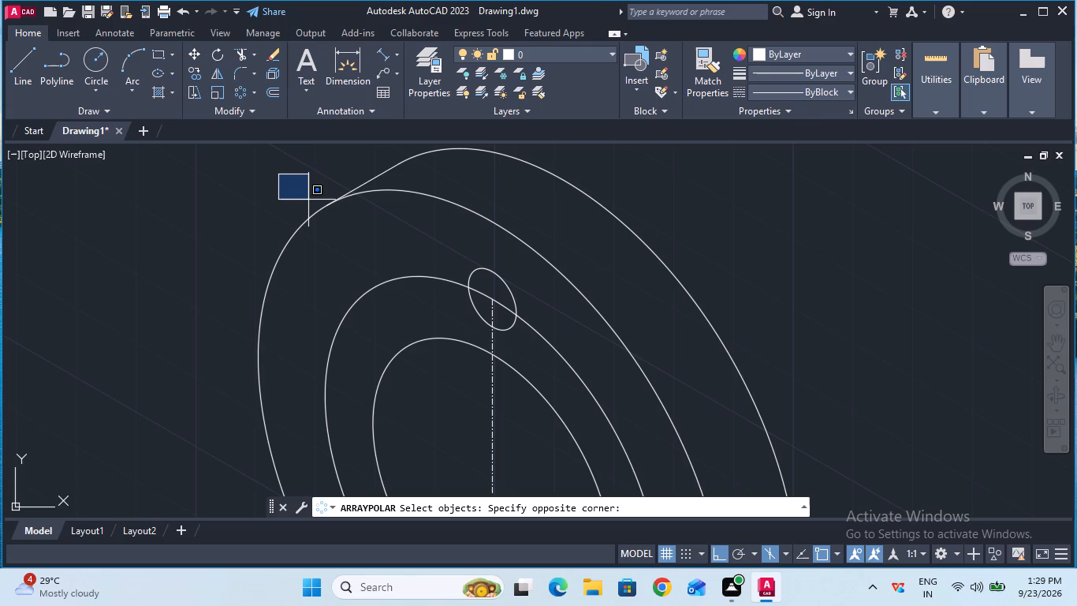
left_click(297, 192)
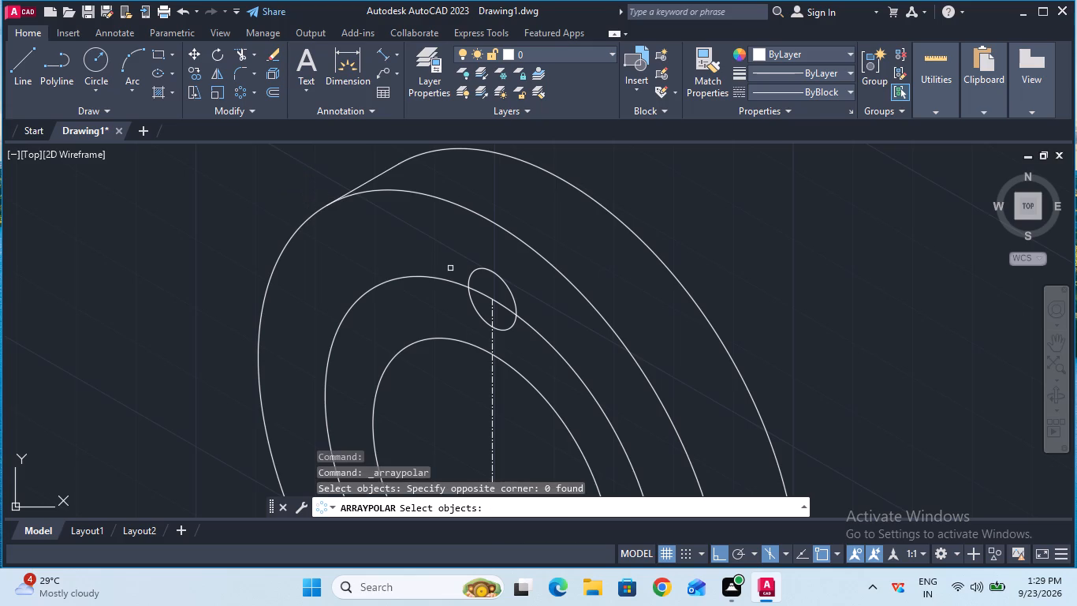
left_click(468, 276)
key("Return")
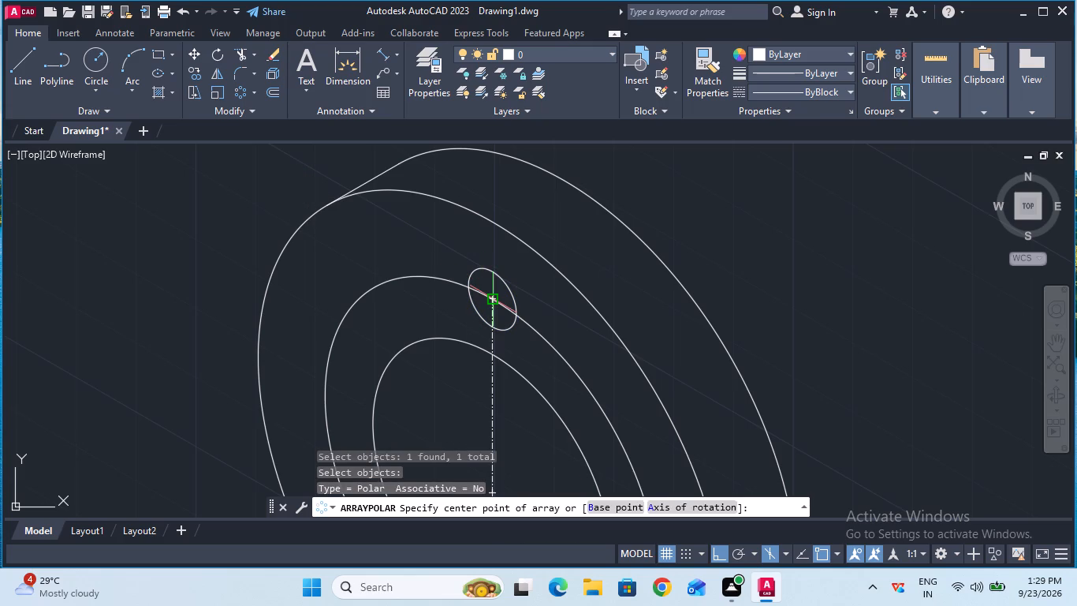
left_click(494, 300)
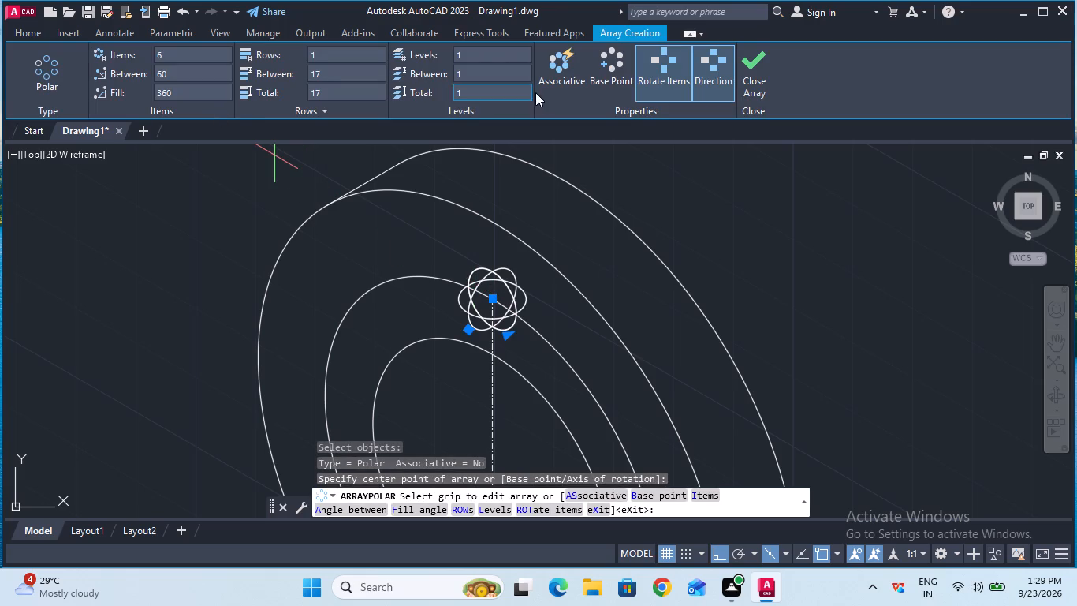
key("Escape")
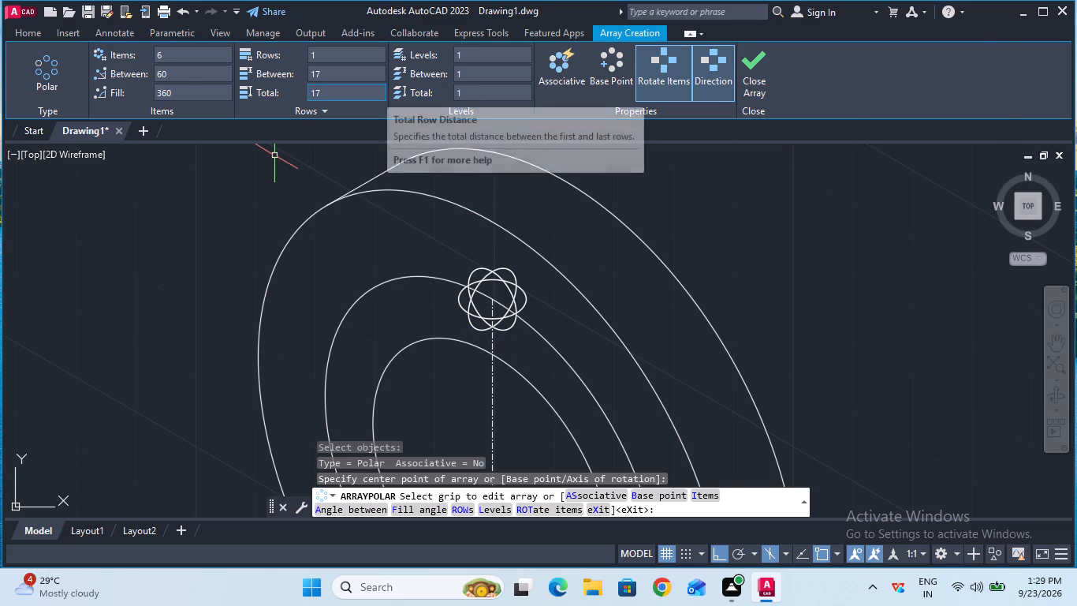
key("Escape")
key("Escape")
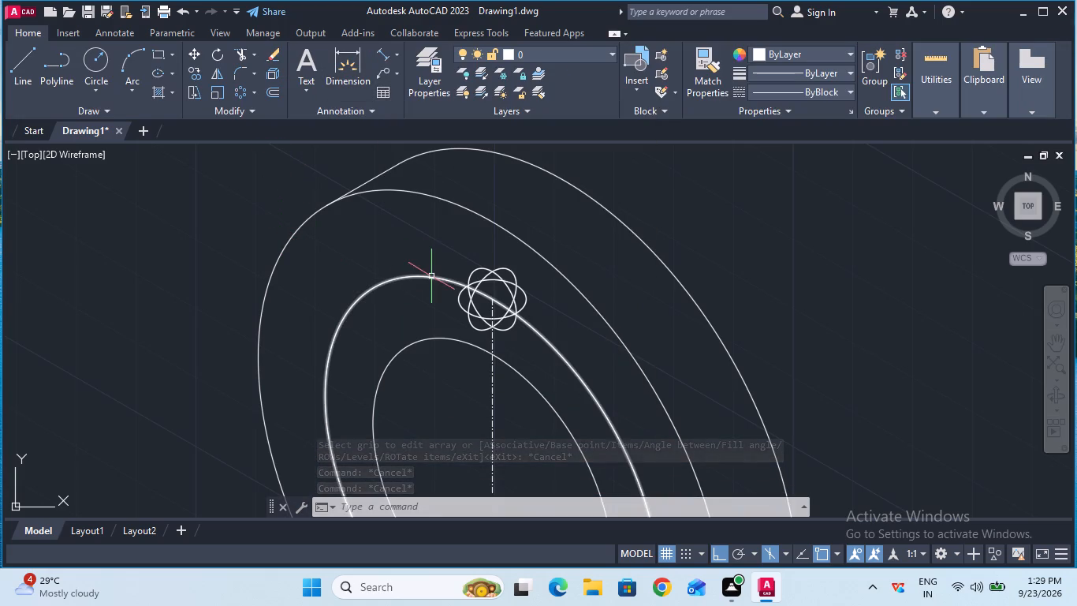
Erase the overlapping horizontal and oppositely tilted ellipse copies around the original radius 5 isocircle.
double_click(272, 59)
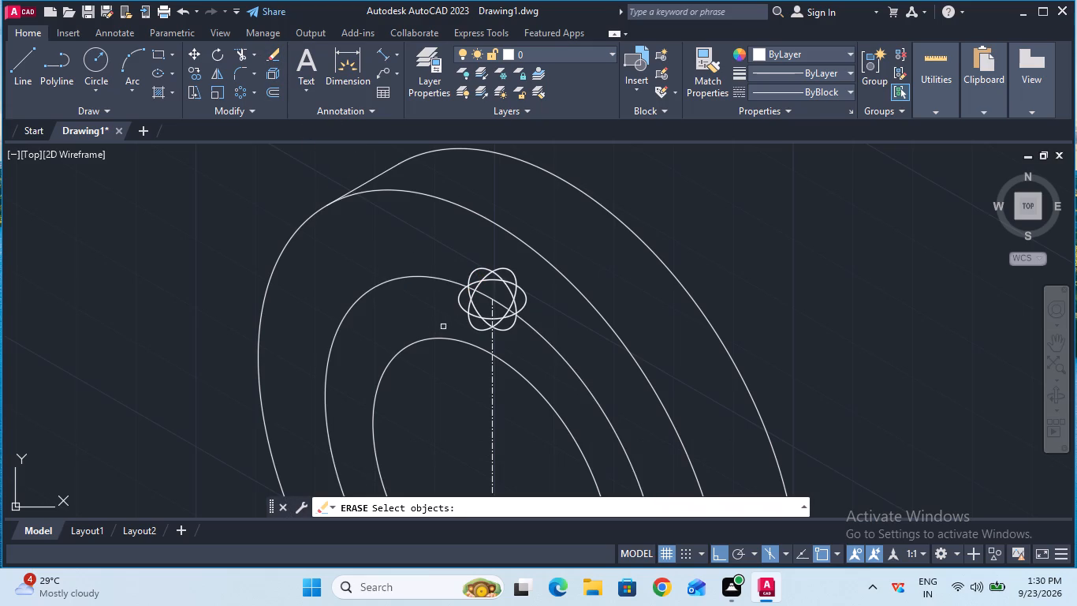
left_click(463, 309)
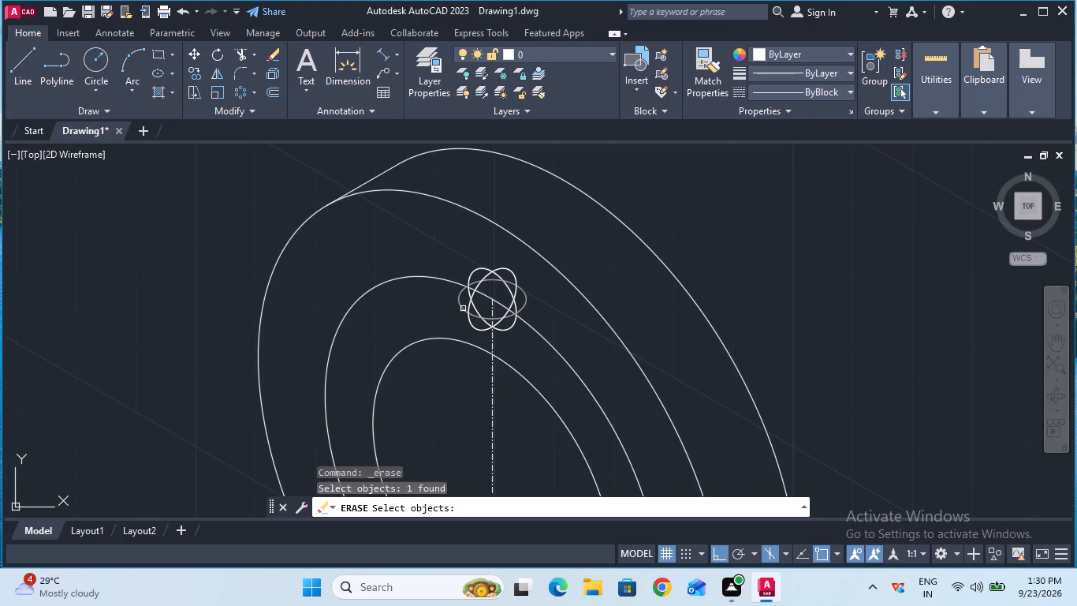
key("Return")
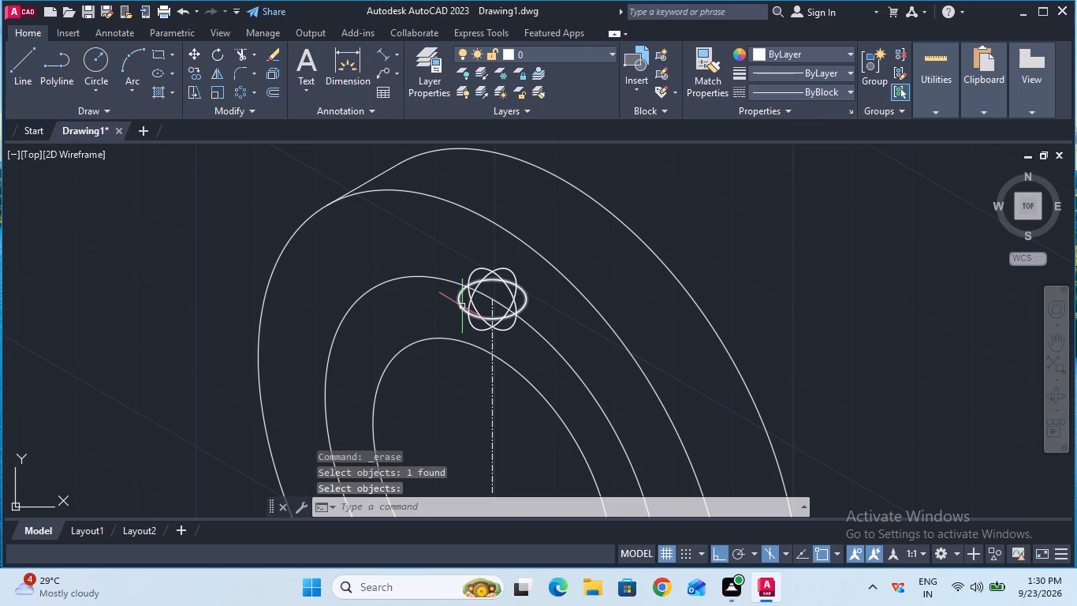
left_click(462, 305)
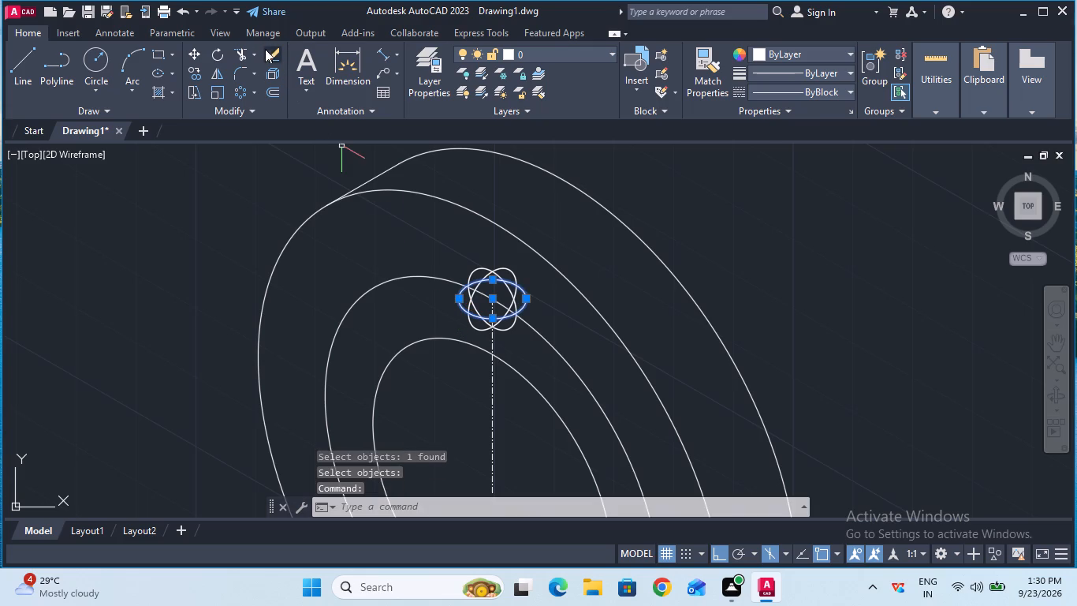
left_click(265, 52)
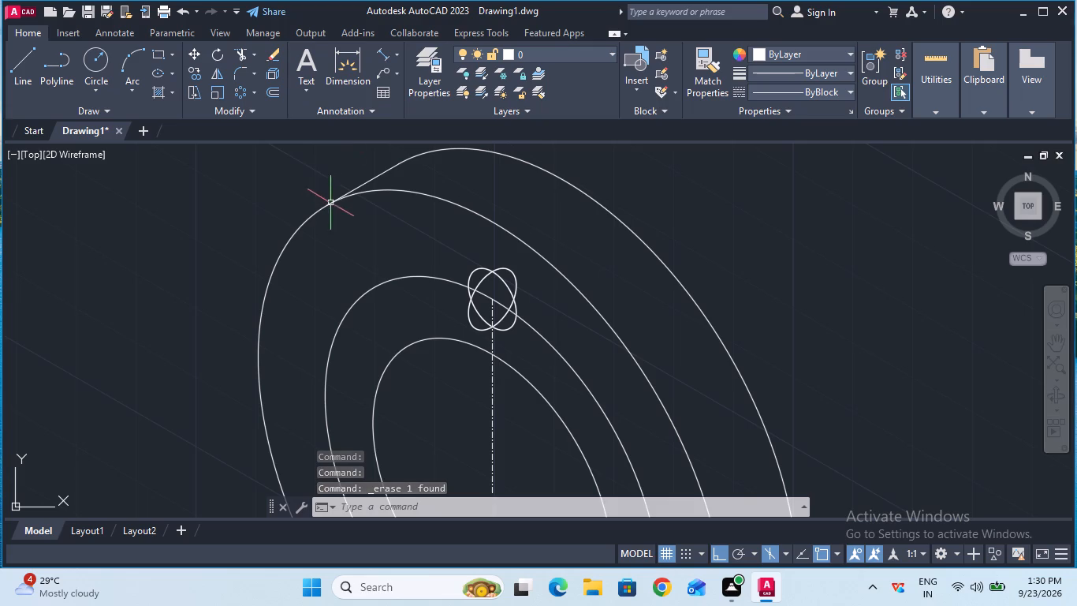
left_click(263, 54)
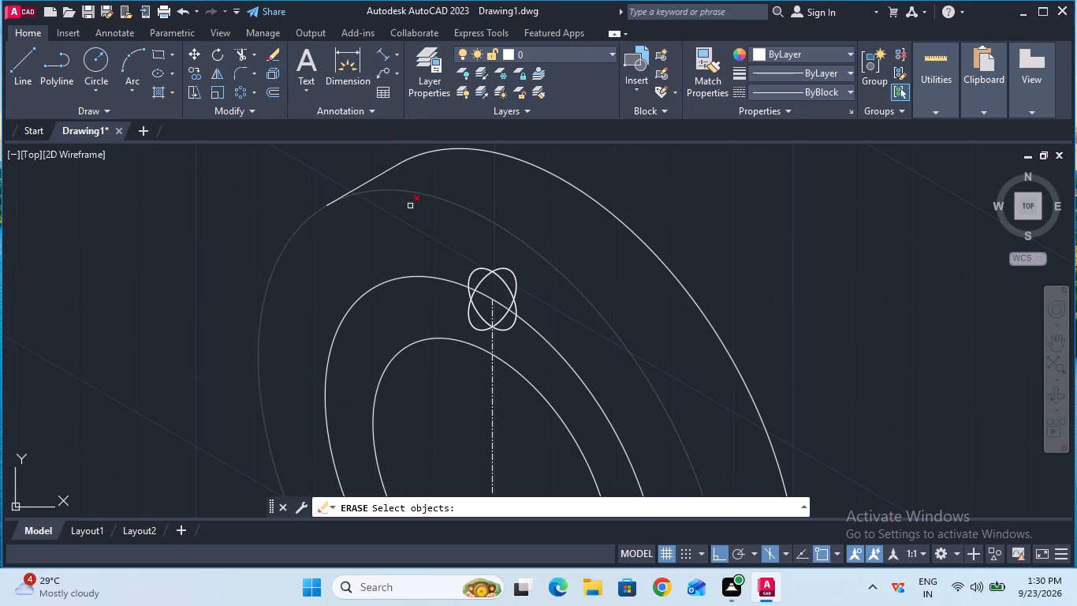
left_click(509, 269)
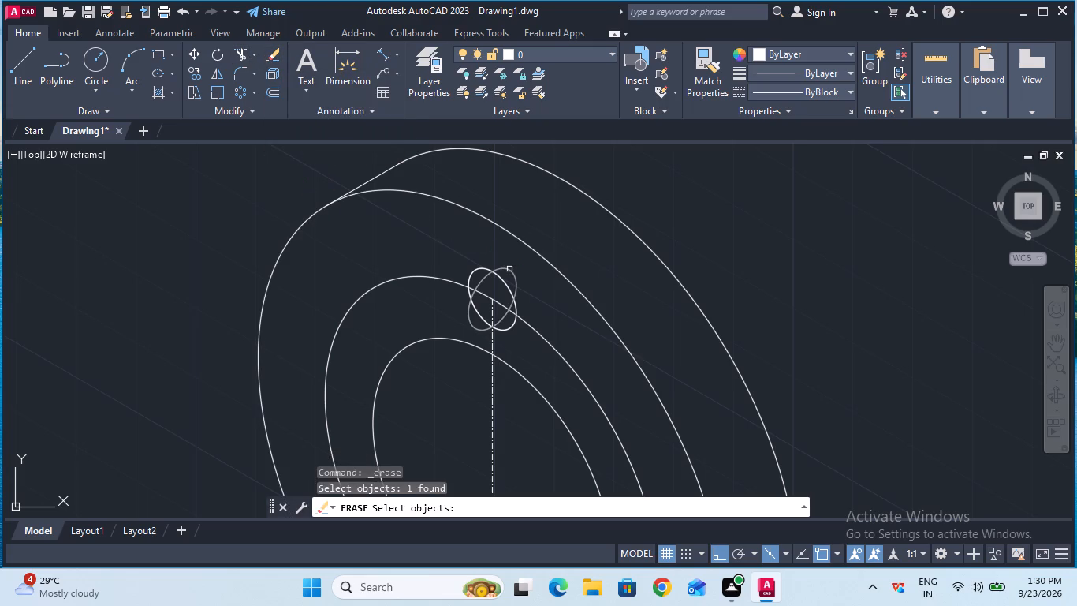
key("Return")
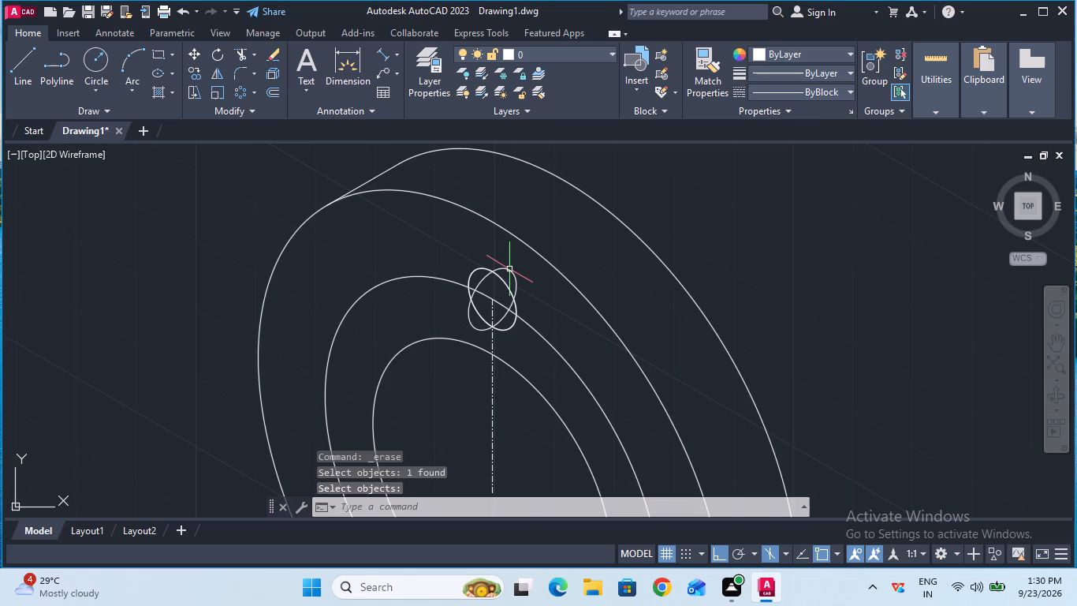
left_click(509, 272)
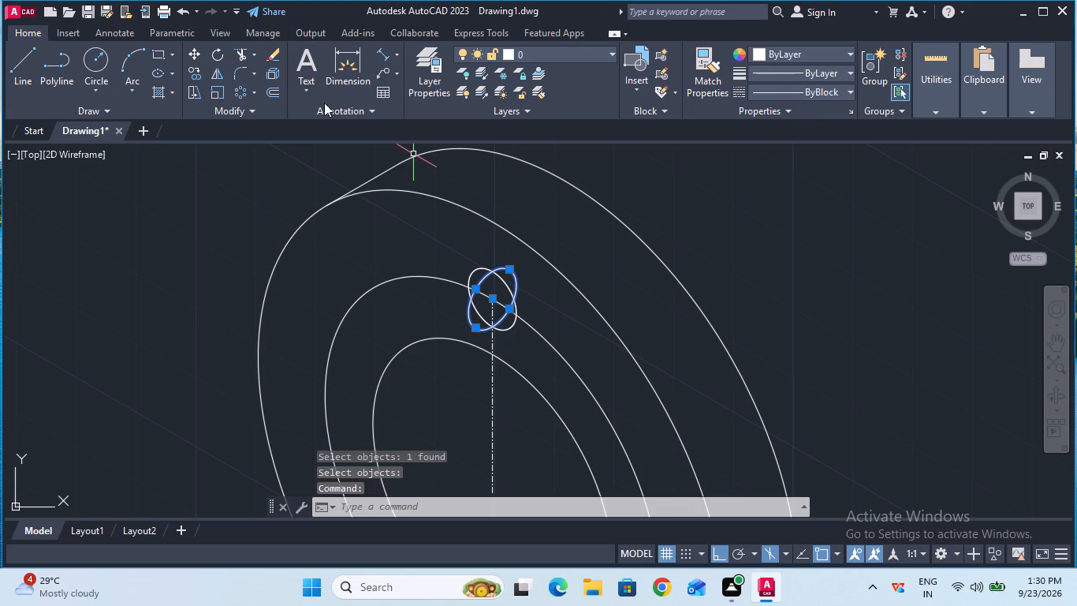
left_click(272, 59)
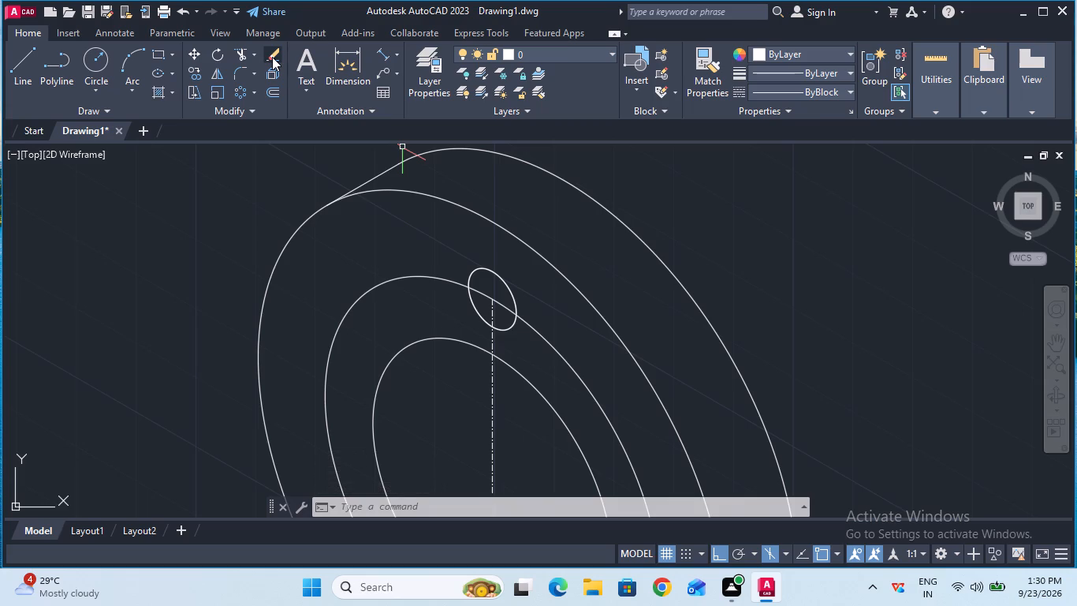
Polar-array the radius 5 isocircle about the vertical centre line's lower end, with 6 items filling 360 degrees, rotated items and reversed direction.
left_click(240, 92)
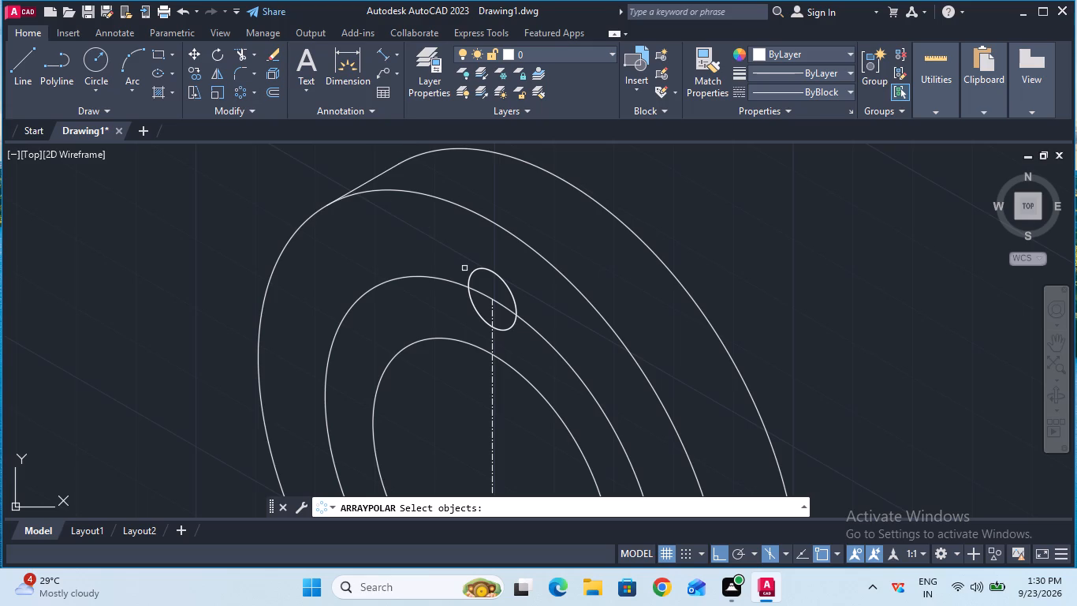
left_click(469, 275)
key("Return")
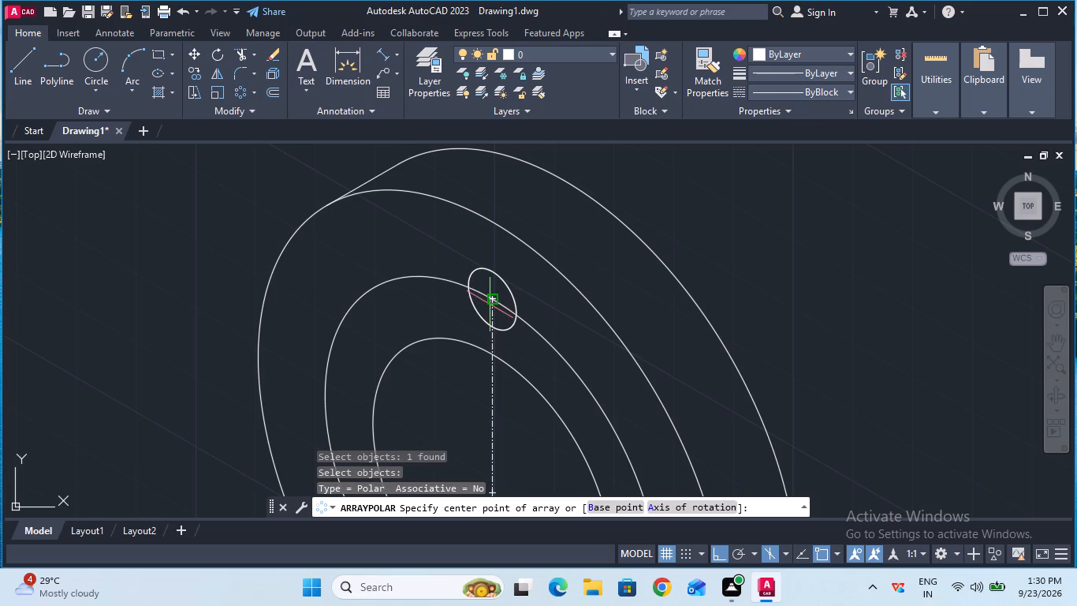
scroll(490, 305, "down", 1, "ctrl")
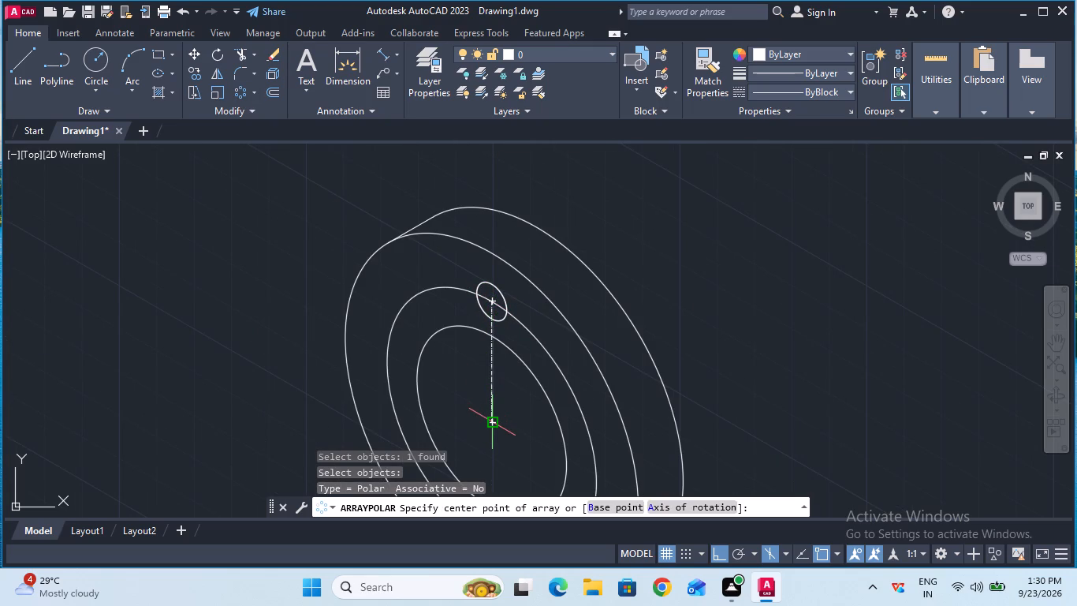
left_click(490, 424)
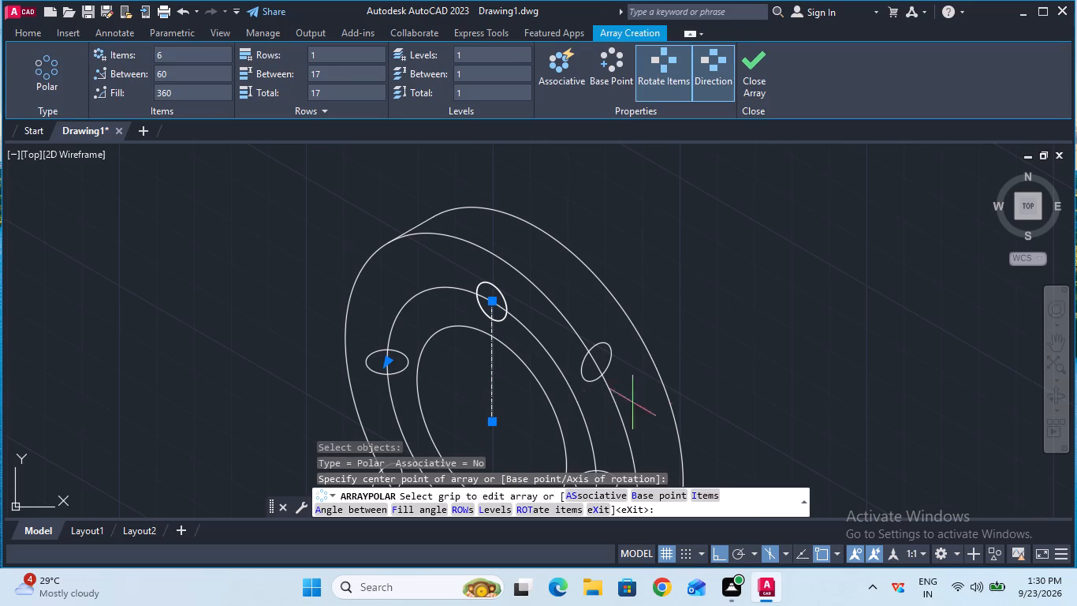
scroll(768, 387, "down", 2, "ctrl")
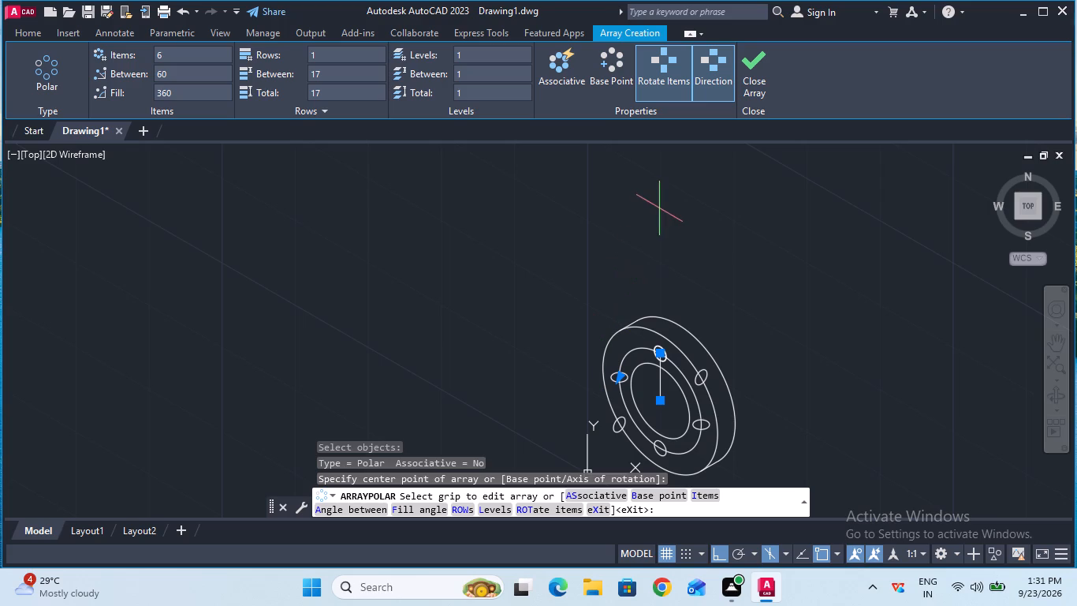
left_click(703, 92)
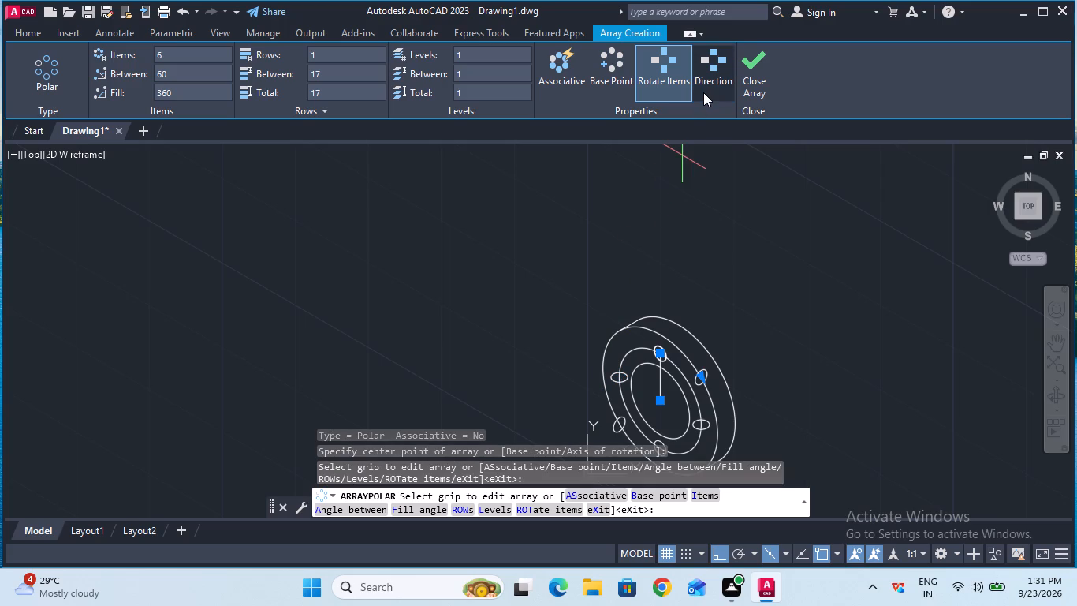
left_click(703, 92)
left_click(670, 85)
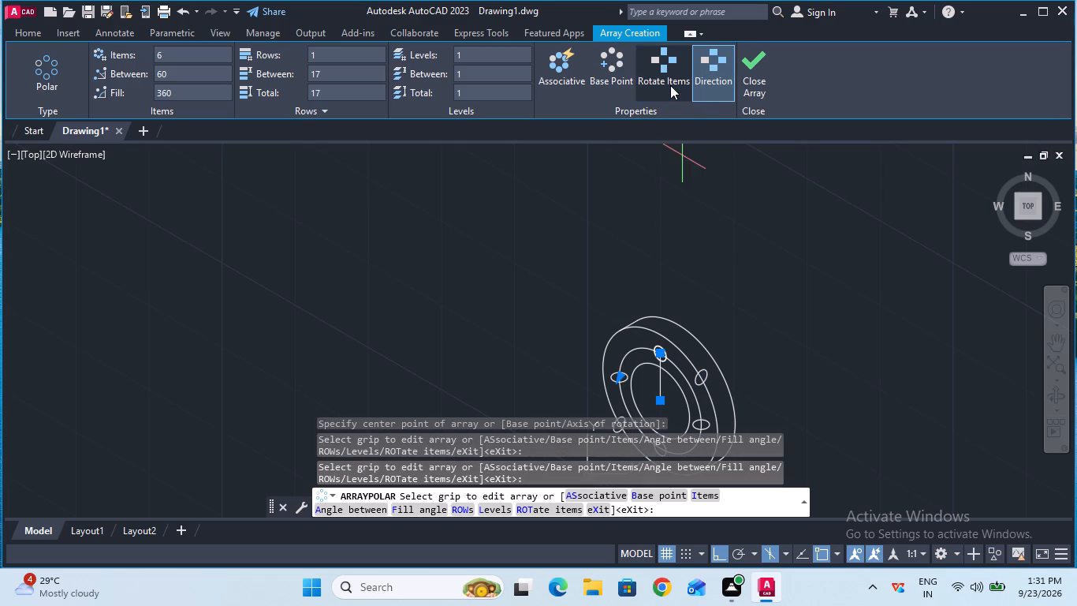
left_click(670, 85)
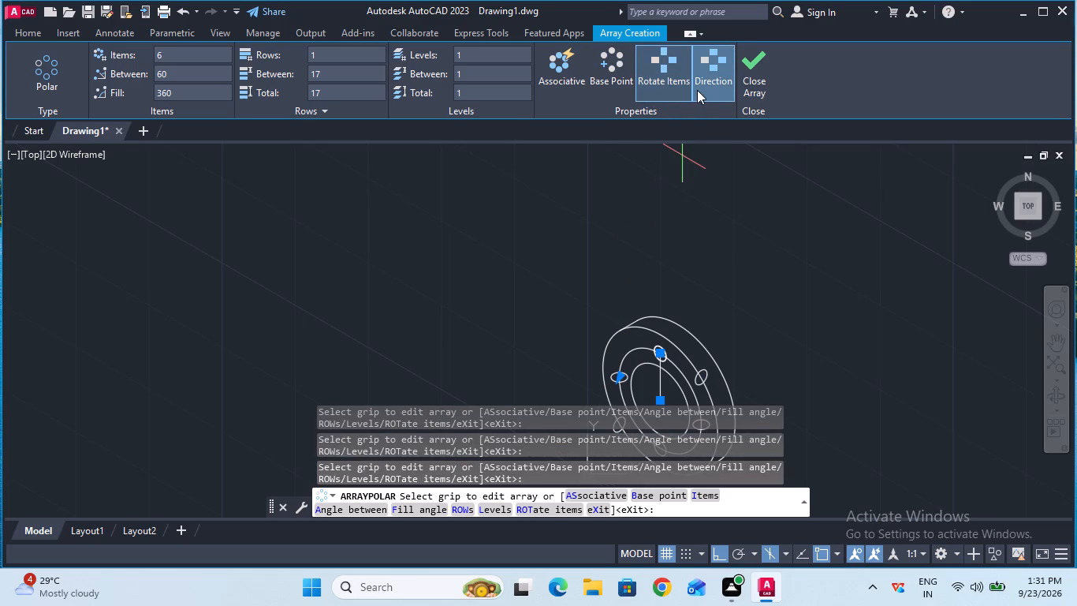
left_click(699, 88)
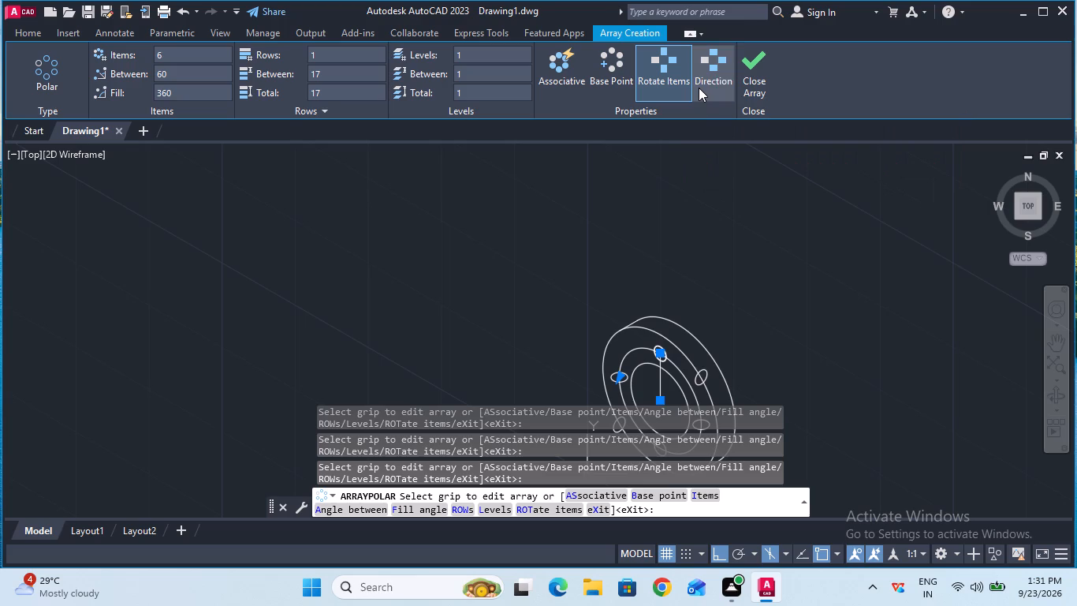
left_click(744, 73)
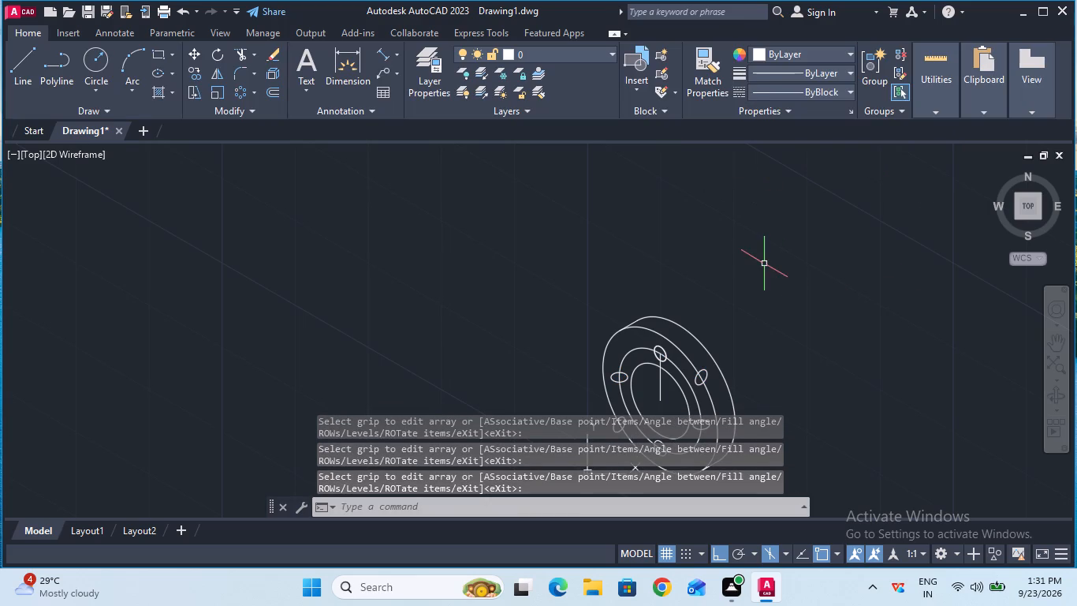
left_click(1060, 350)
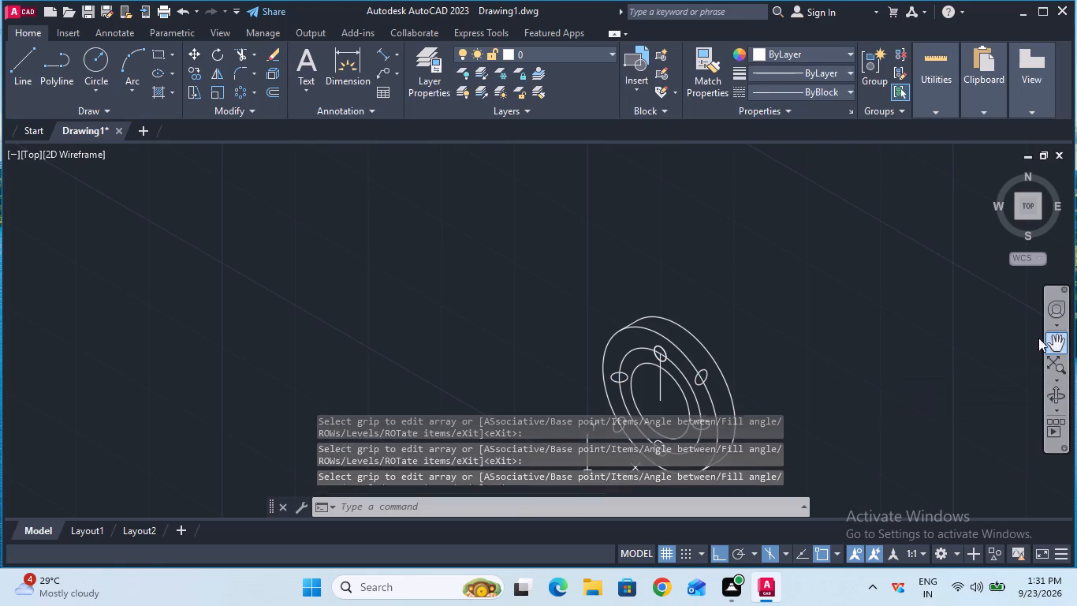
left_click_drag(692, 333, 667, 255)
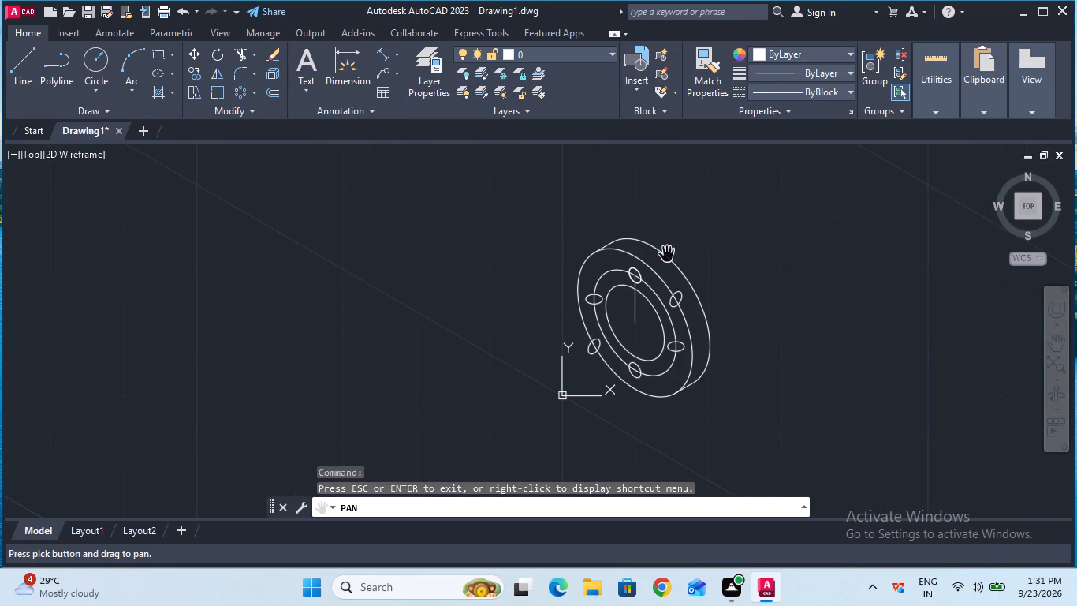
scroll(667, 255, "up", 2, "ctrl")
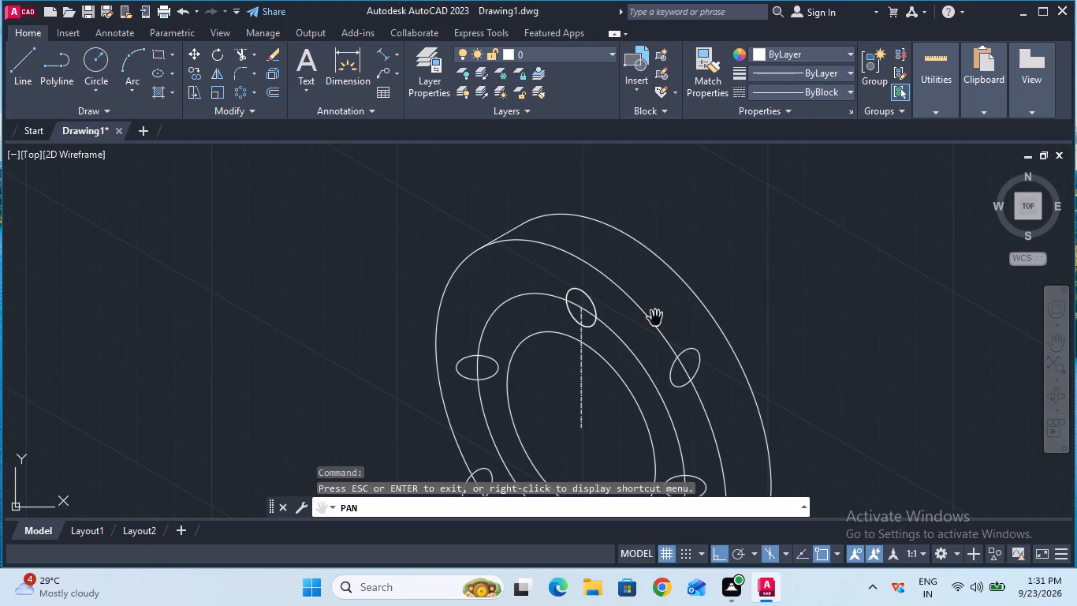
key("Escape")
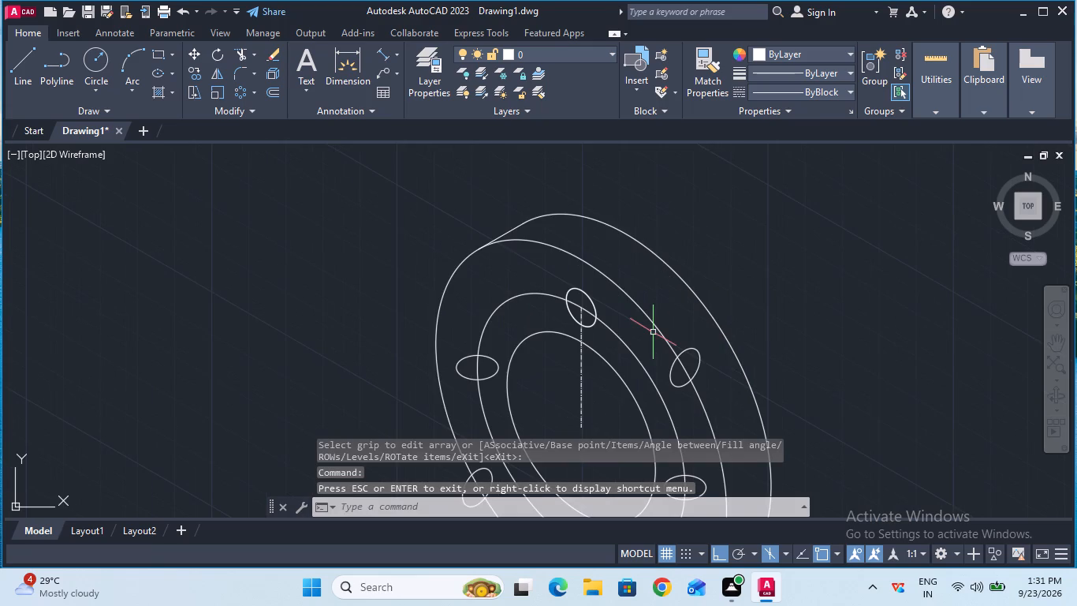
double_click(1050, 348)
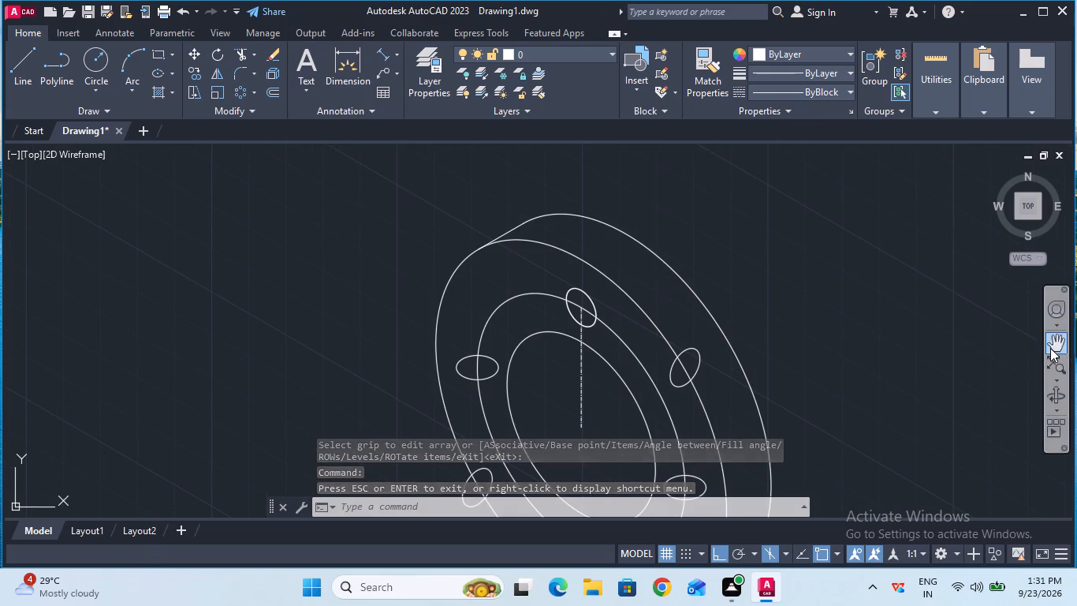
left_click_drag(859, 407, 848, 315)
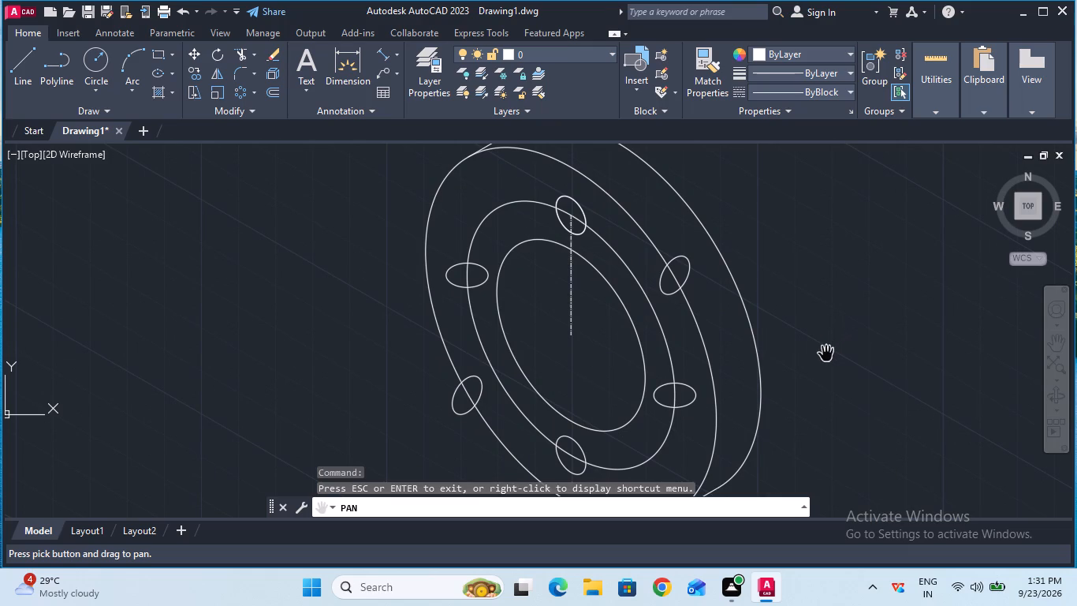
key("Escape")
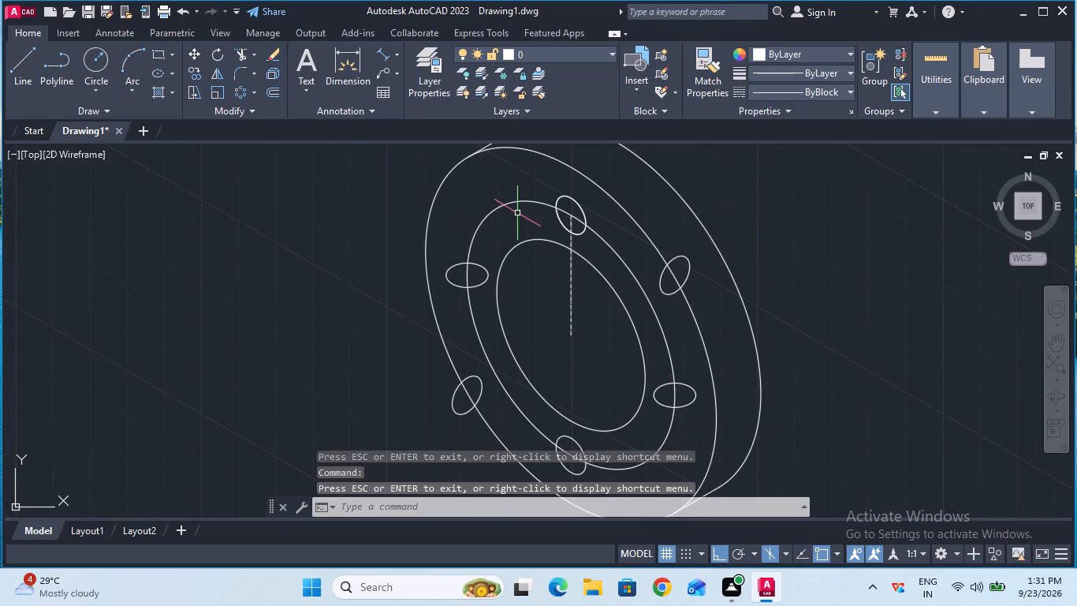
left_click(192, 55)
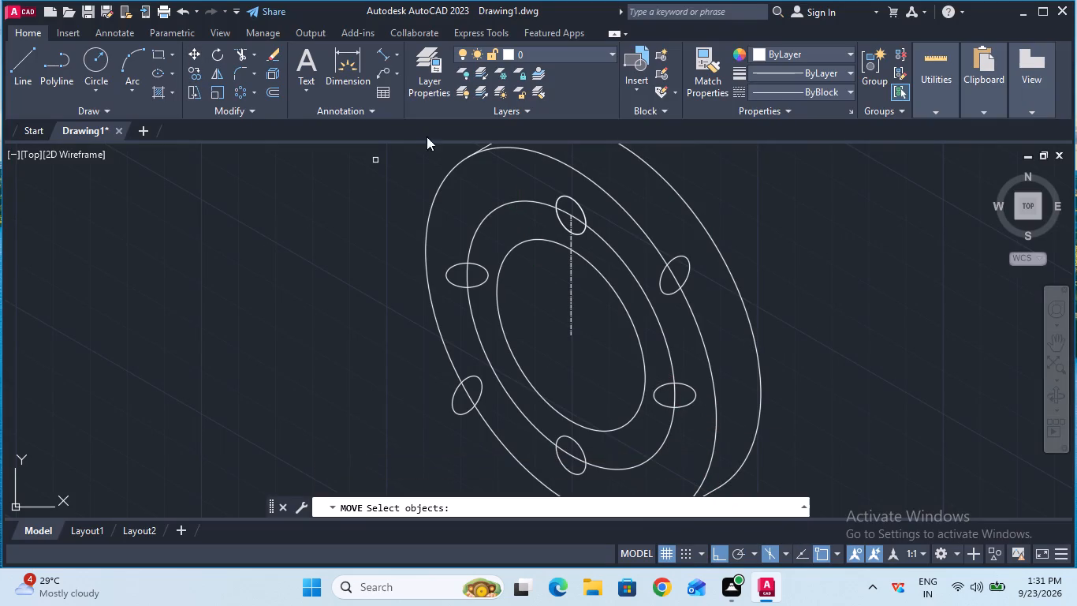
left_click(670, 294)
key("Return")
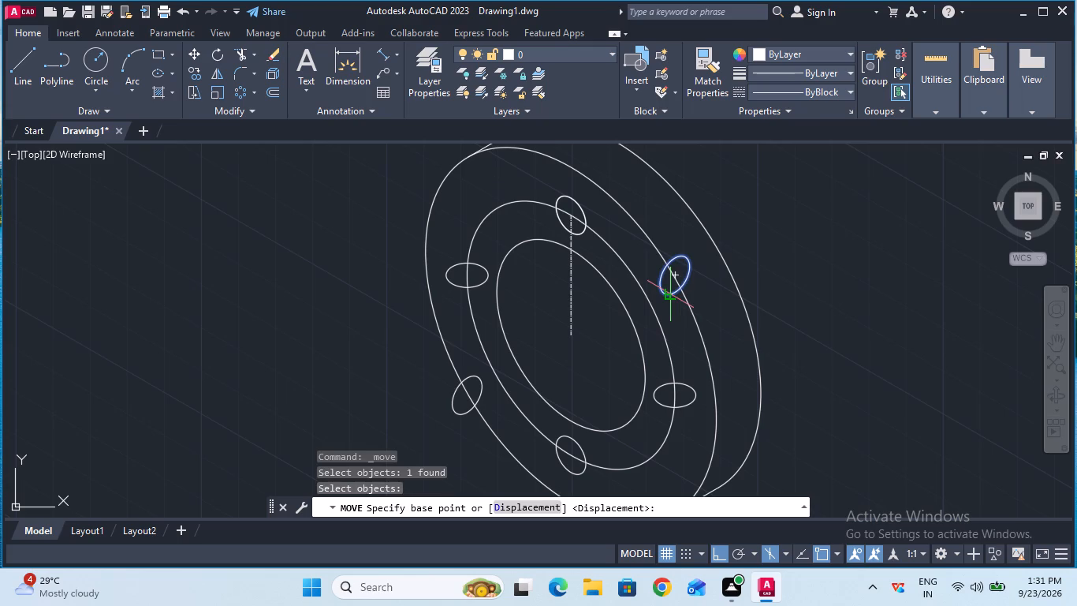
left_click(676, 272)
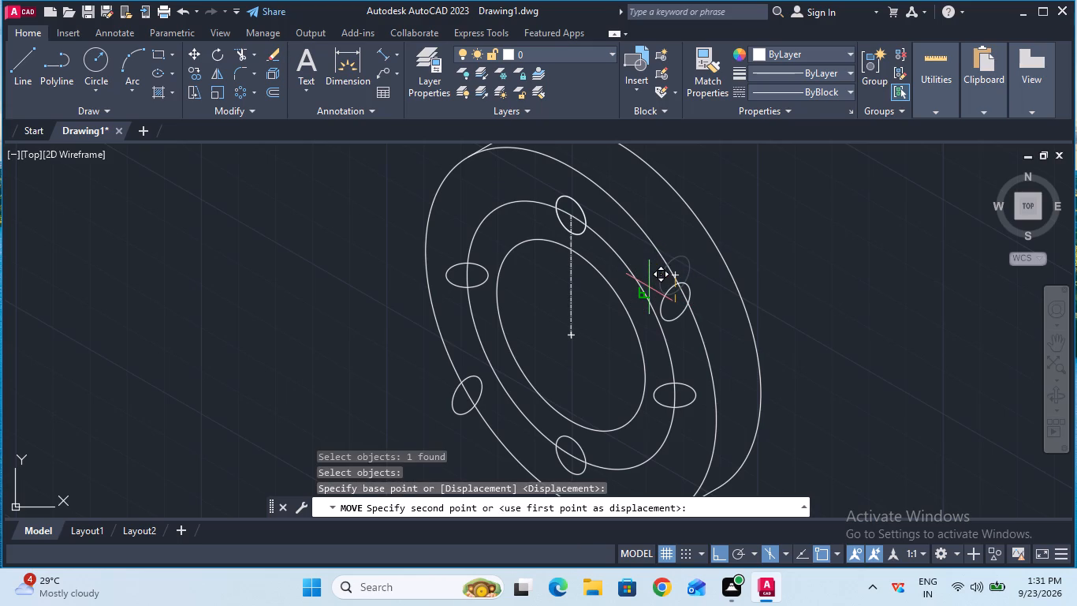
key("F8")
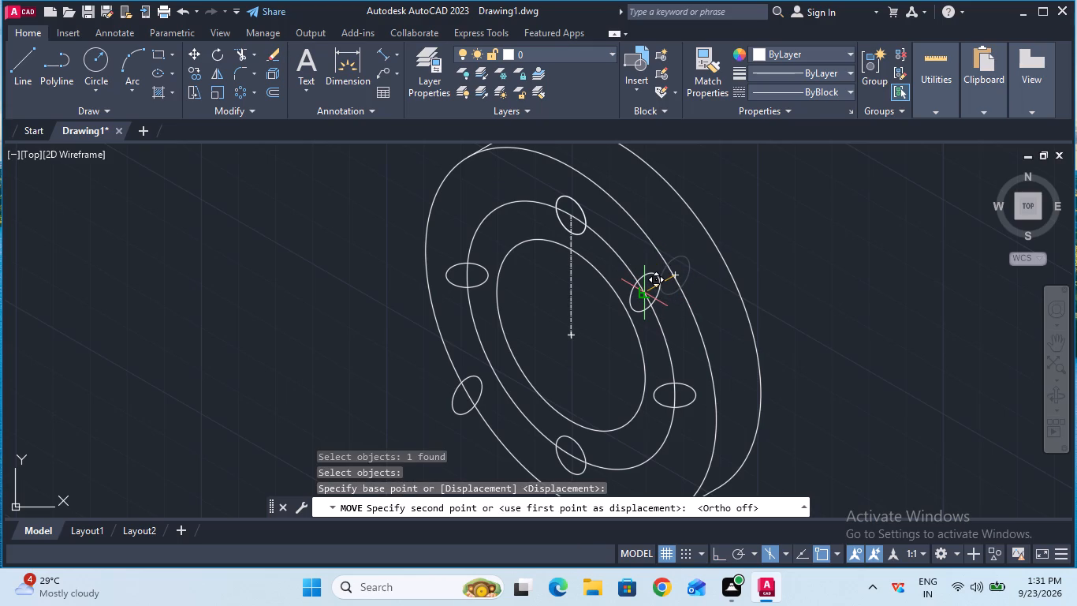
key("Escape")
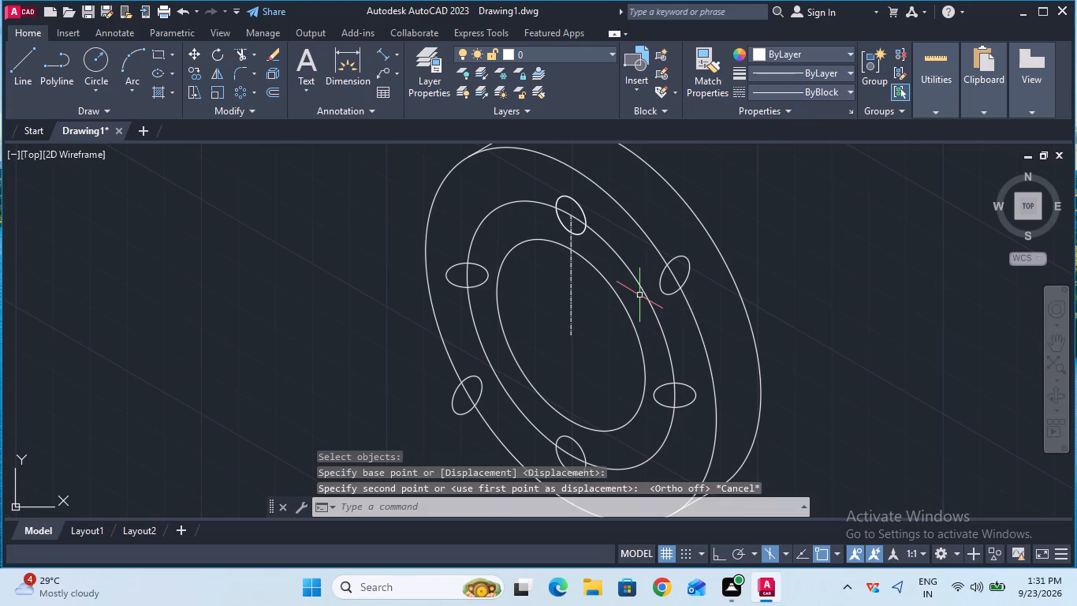
Erase the four horizontal and oppositely tilted hole copies at the disc's sides, keeping only the top and bottom ones.
left_click(270, 58)
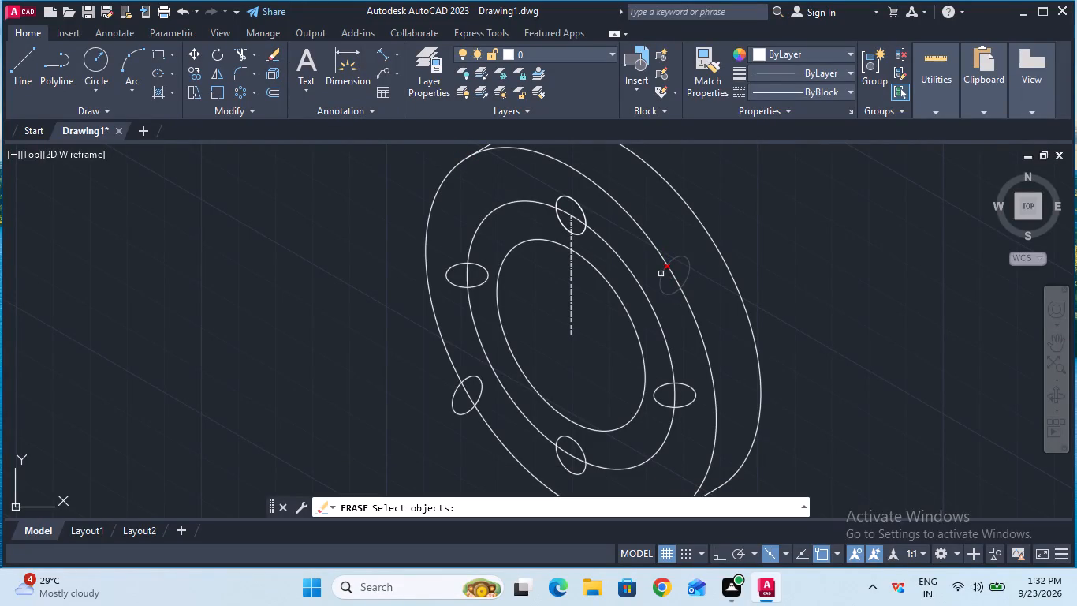
left_click(661, 274)
key("Return")
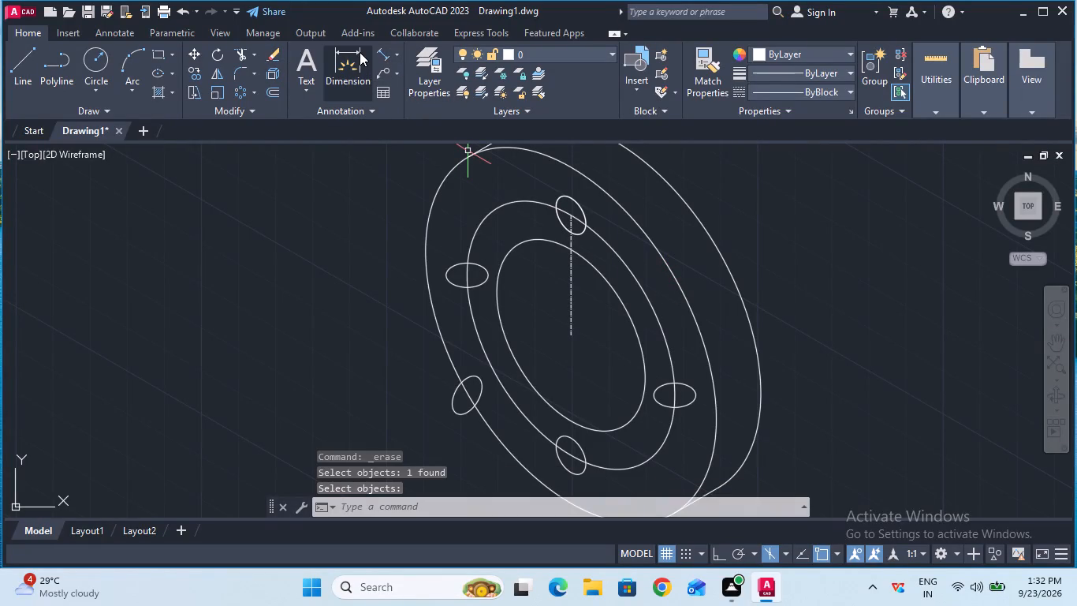
left_click(268, 58)
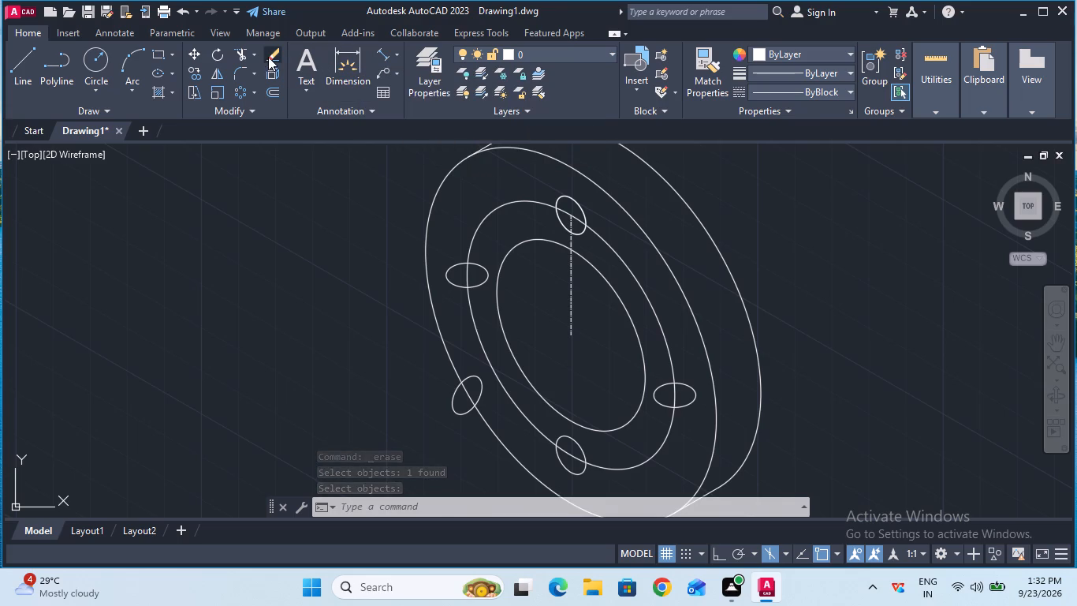
left_click(451, 271)
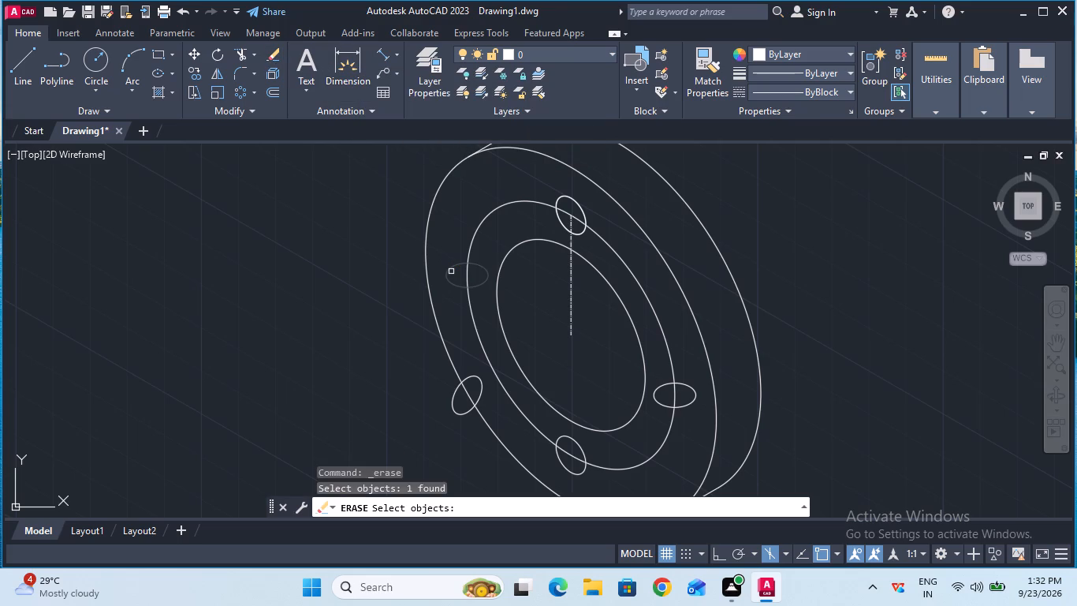
key("Return")
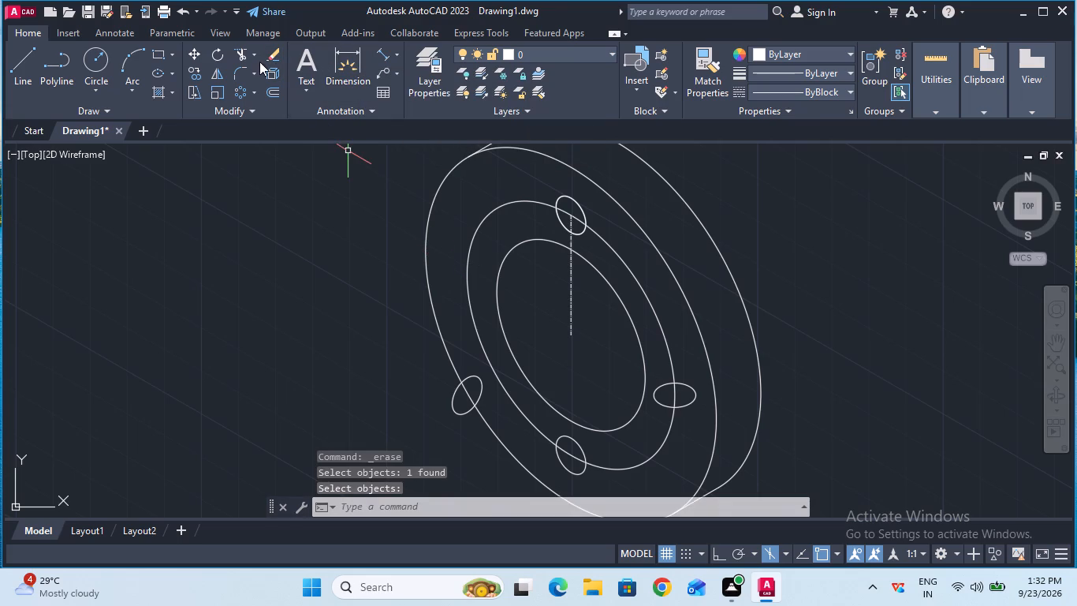
left_click(267, 57)
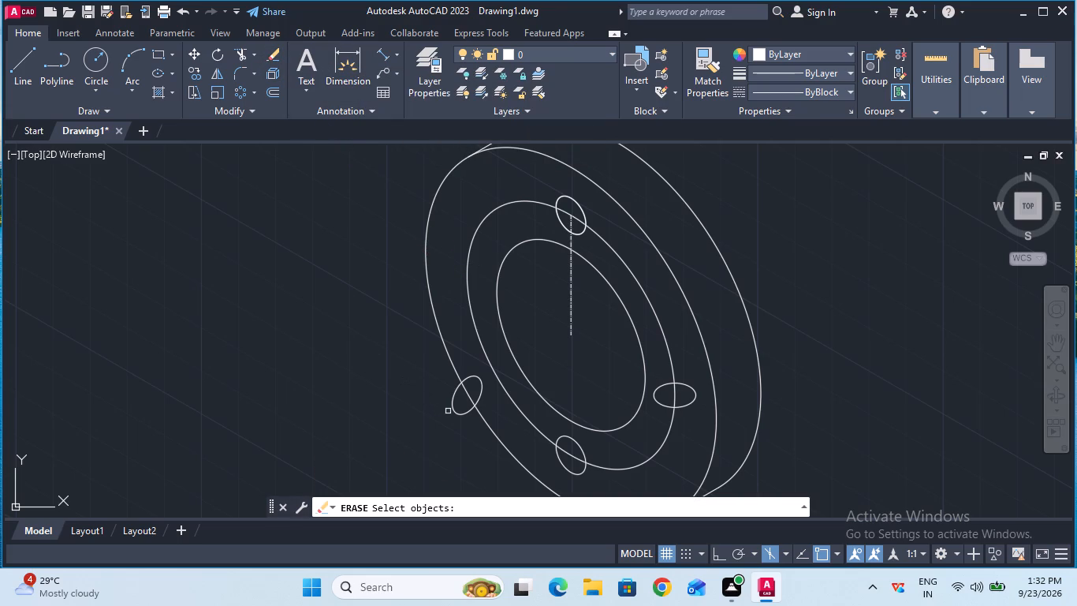
left_click(453, 408)
key("Return")
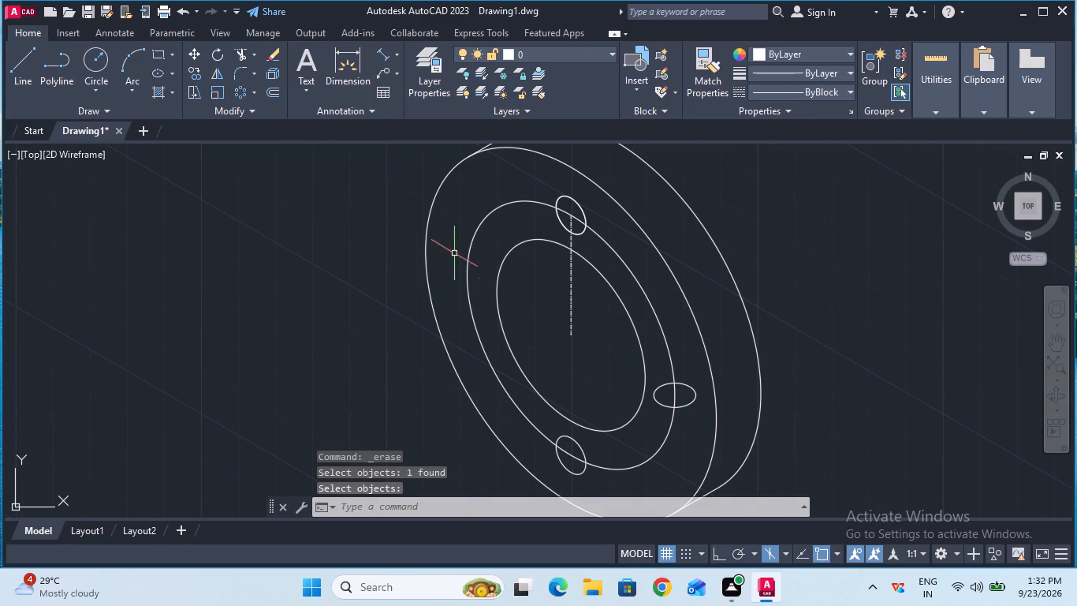
left_click(274, 52)
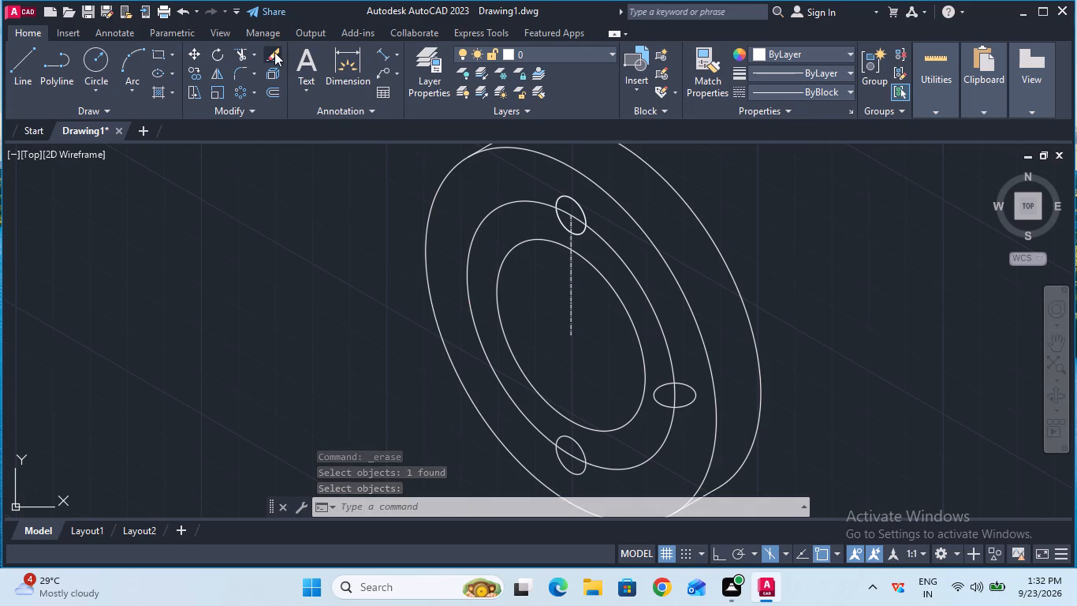
left_click(665, 387)
key("Return")
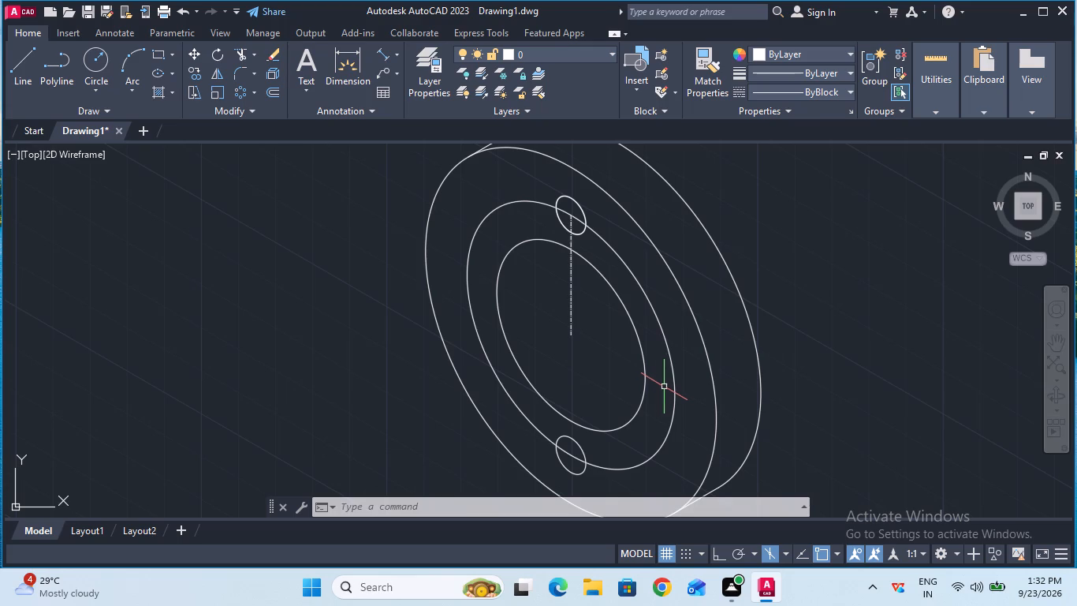
Turn on polar tracking with the 30, 60, 90, 120 degree angle setting.
left_click(731, 554)
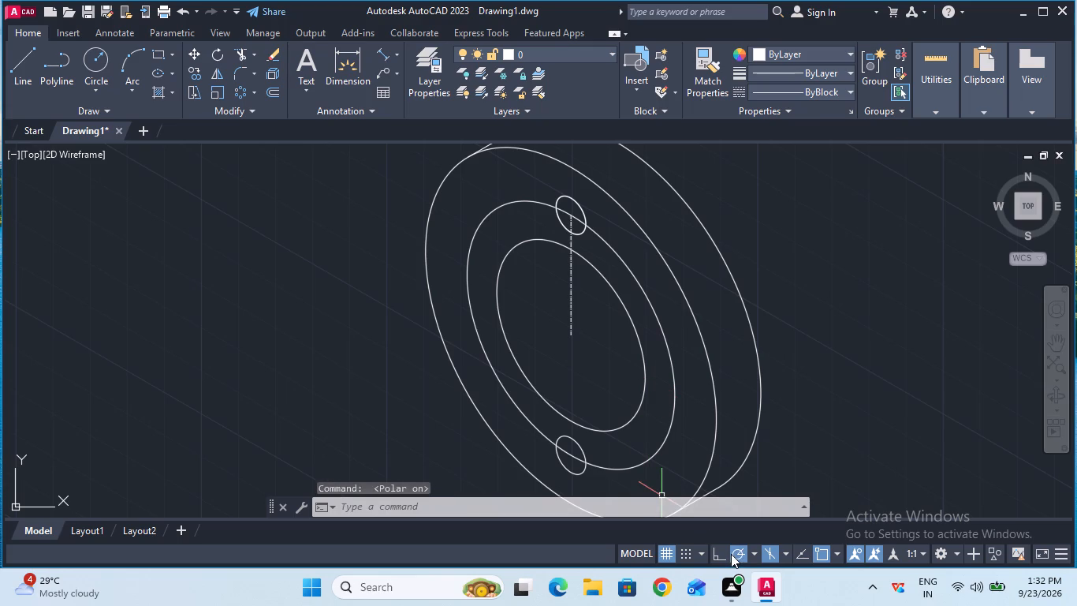
left_click(751, 555)
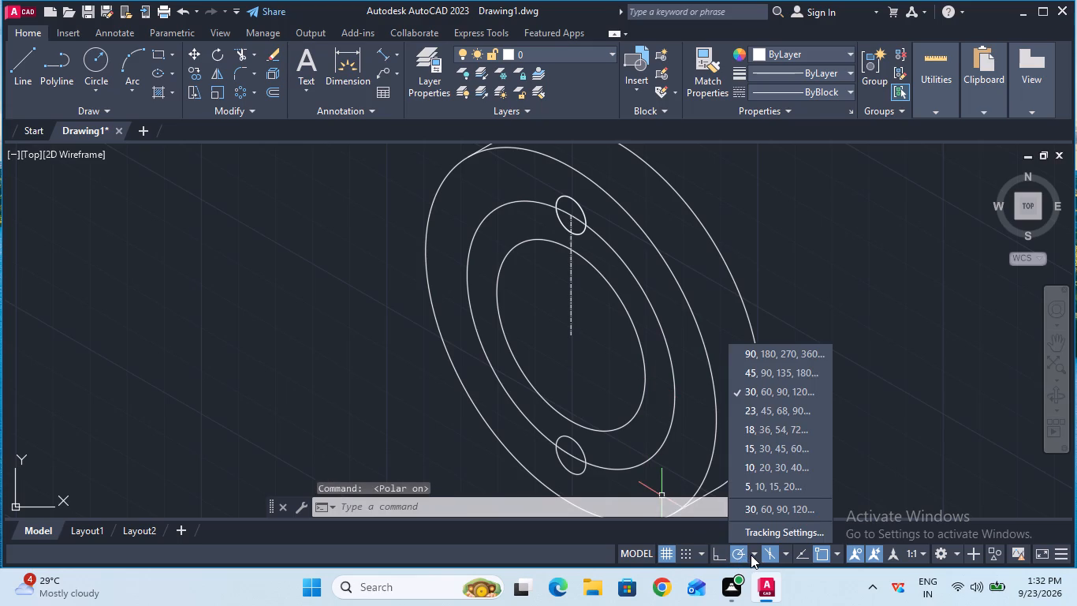
left_click(773, 391)
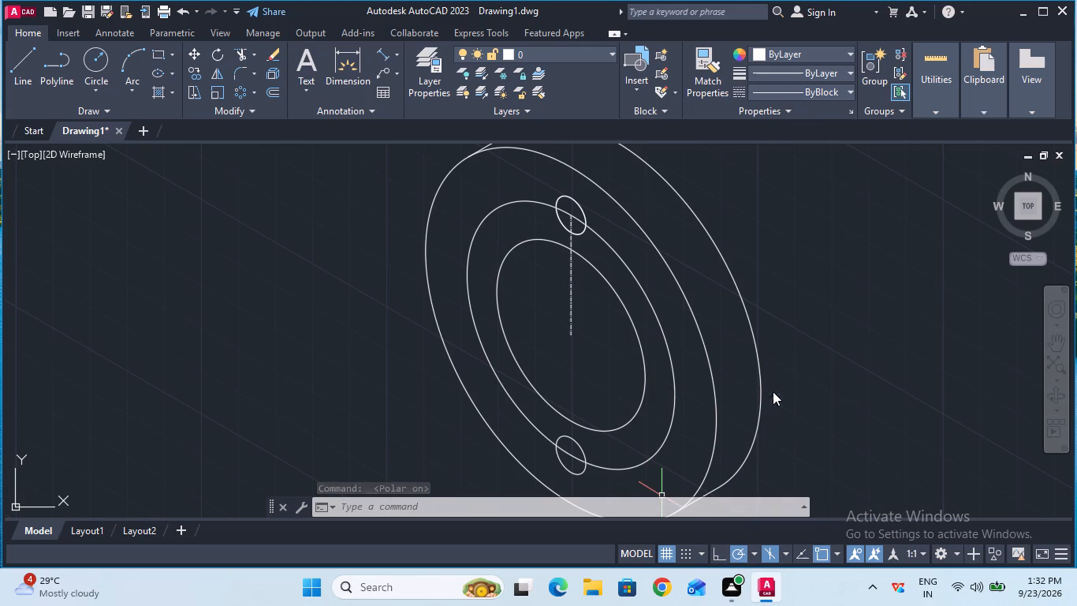
Draw a CENTER linetype line 35 mm long at 30° from the lower end of the vertical centre line.
left_click(829, 96)
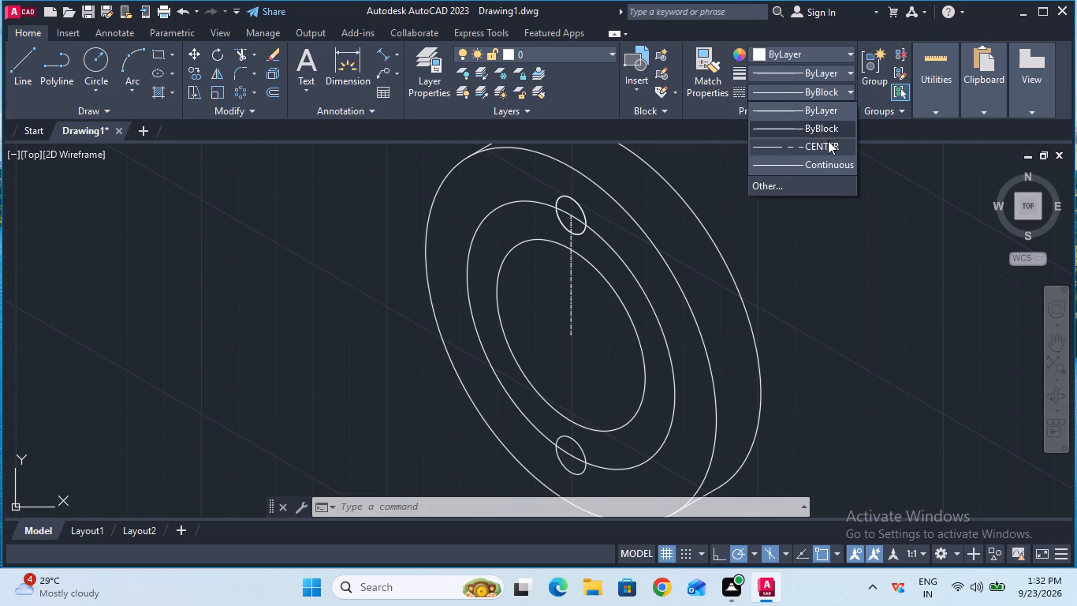
left_click(828, 140)
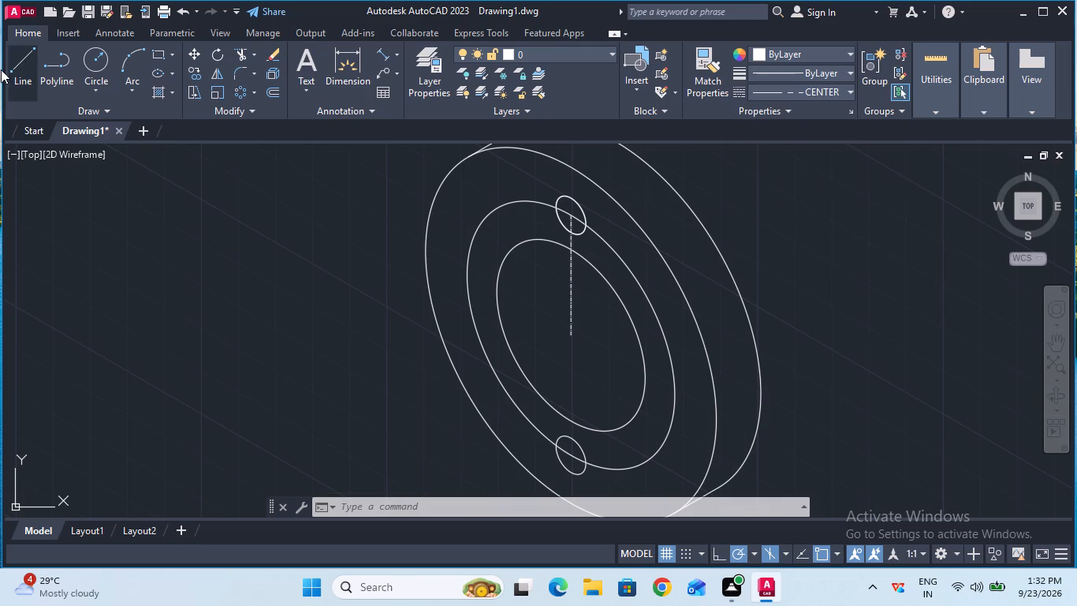
left_click(9, 69)
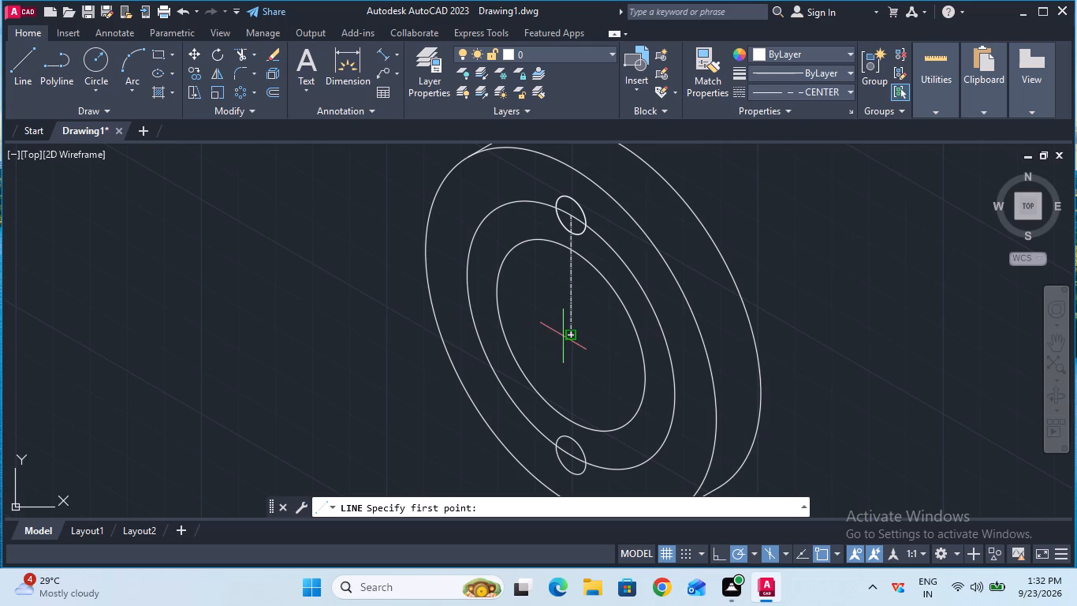
left_click(572, 335)
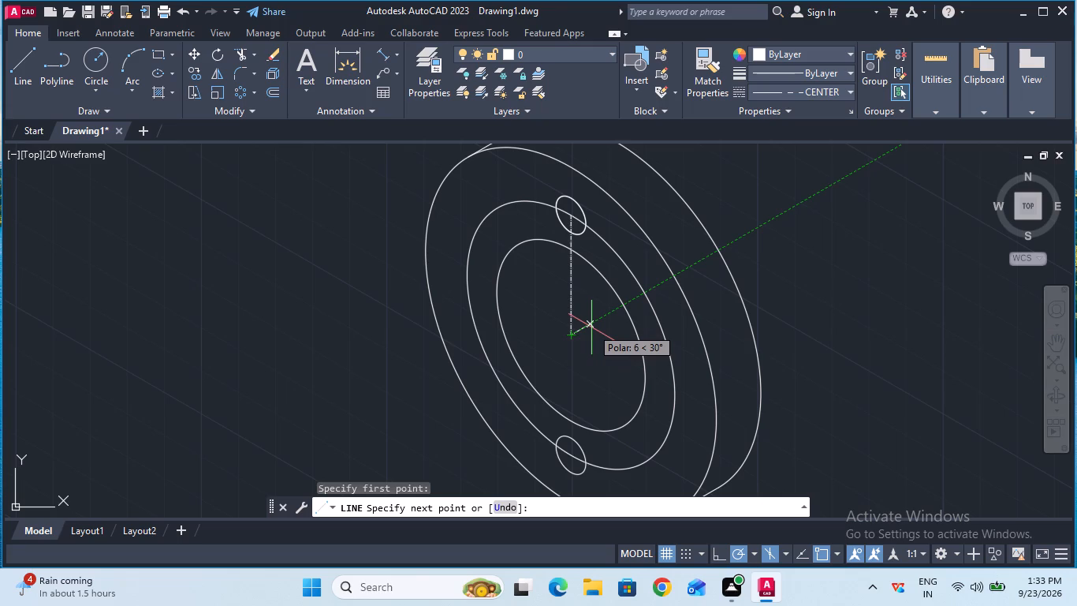
key("3")
key("5")
key("Return")
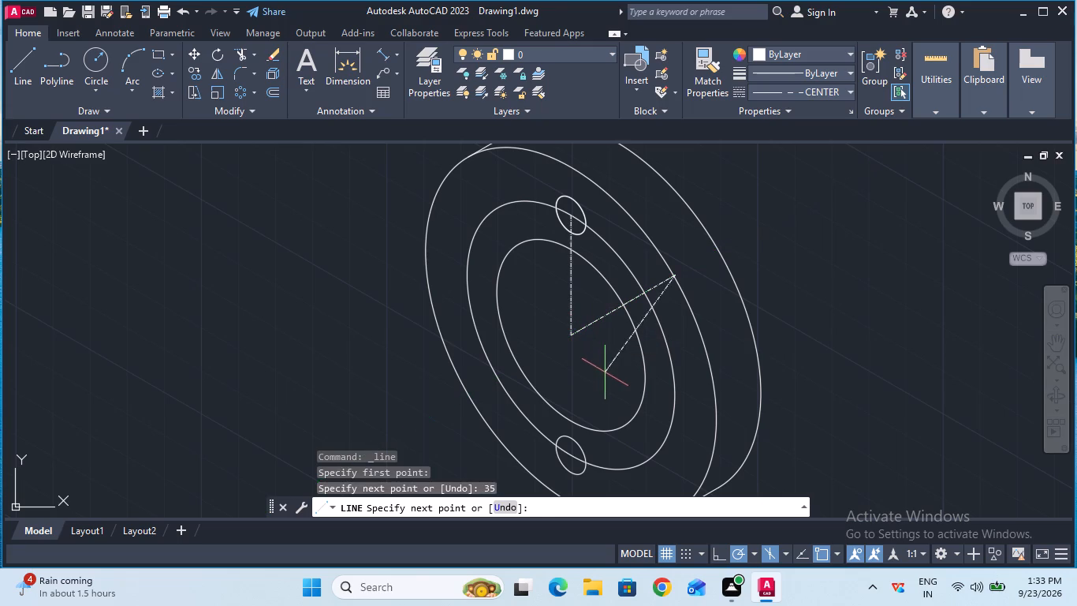
key("Escape")
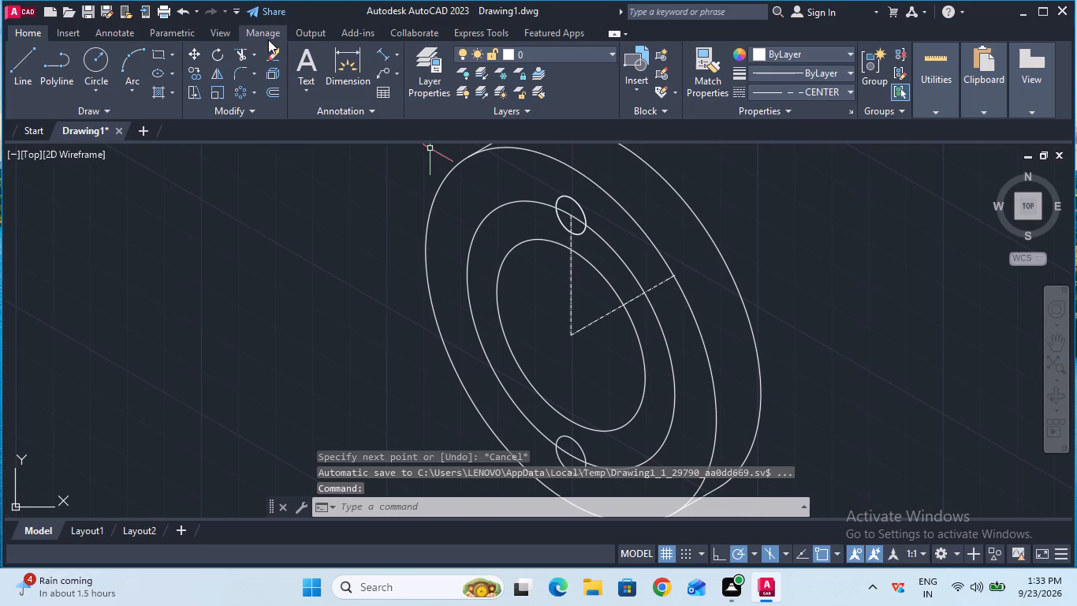
Trim the 30° centre line's outer end back to the middle ellipse that passes through the holes.
left_click(246, 47)
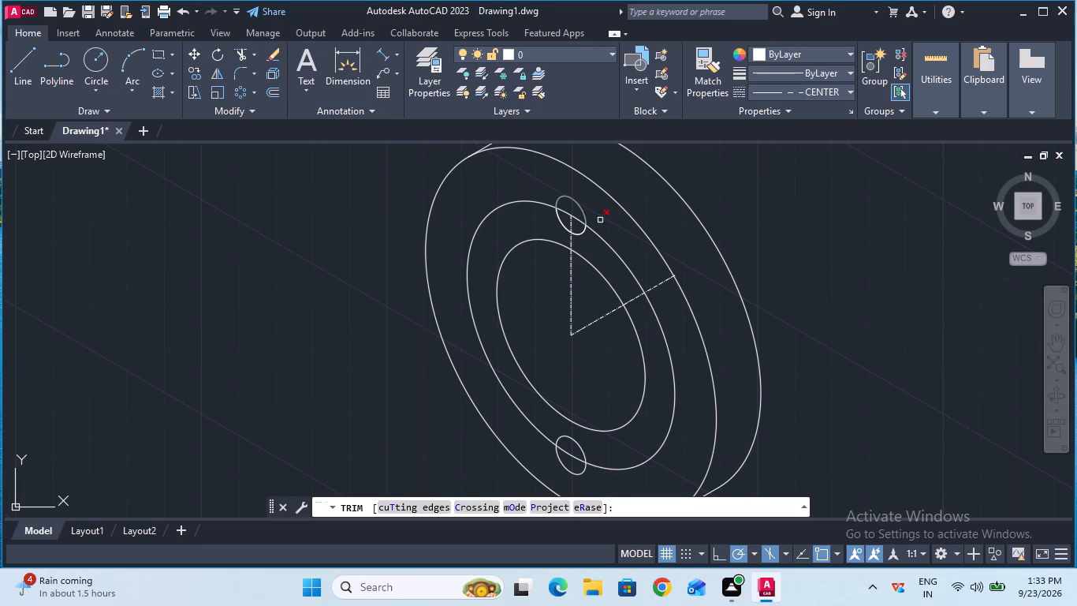
left_click(654, 289)
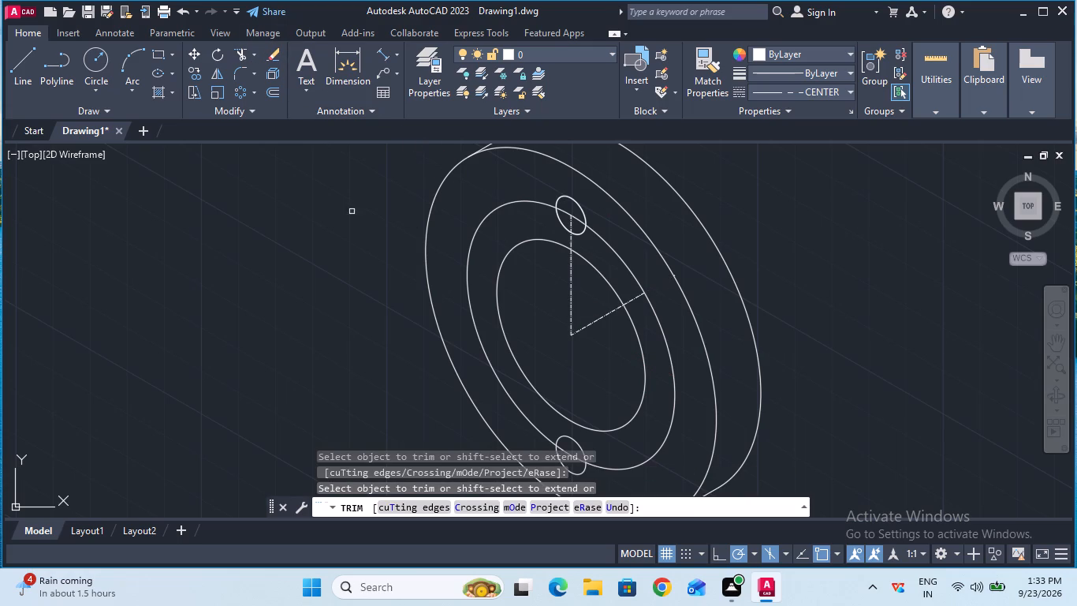
key("Escape")
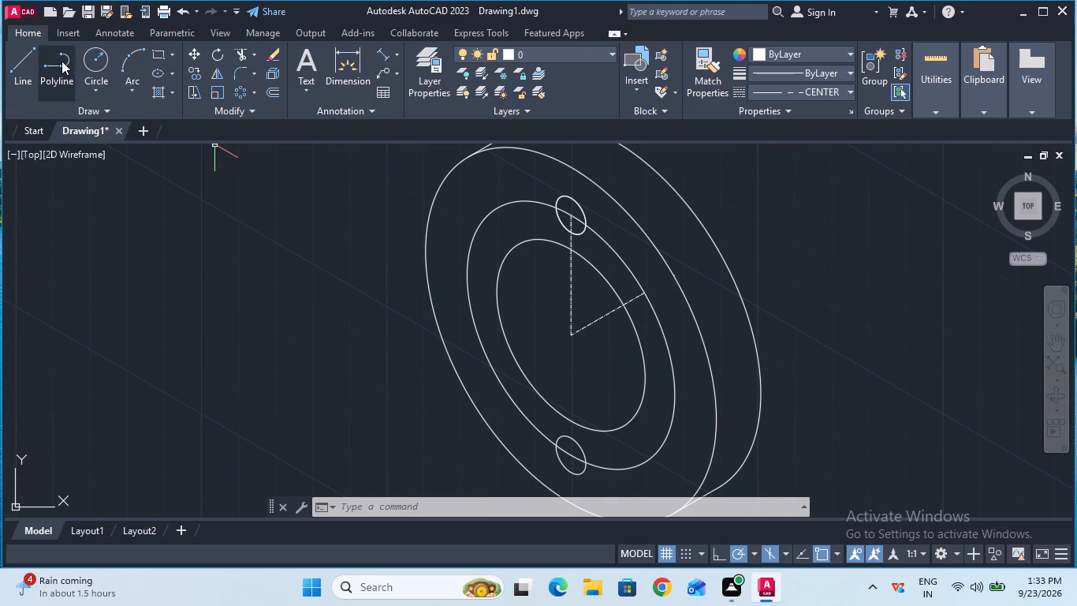
Draw a centre line from the ellipses' common centre down to the lower right quadrant point of the middle ellipse.
left_click(32, 60)
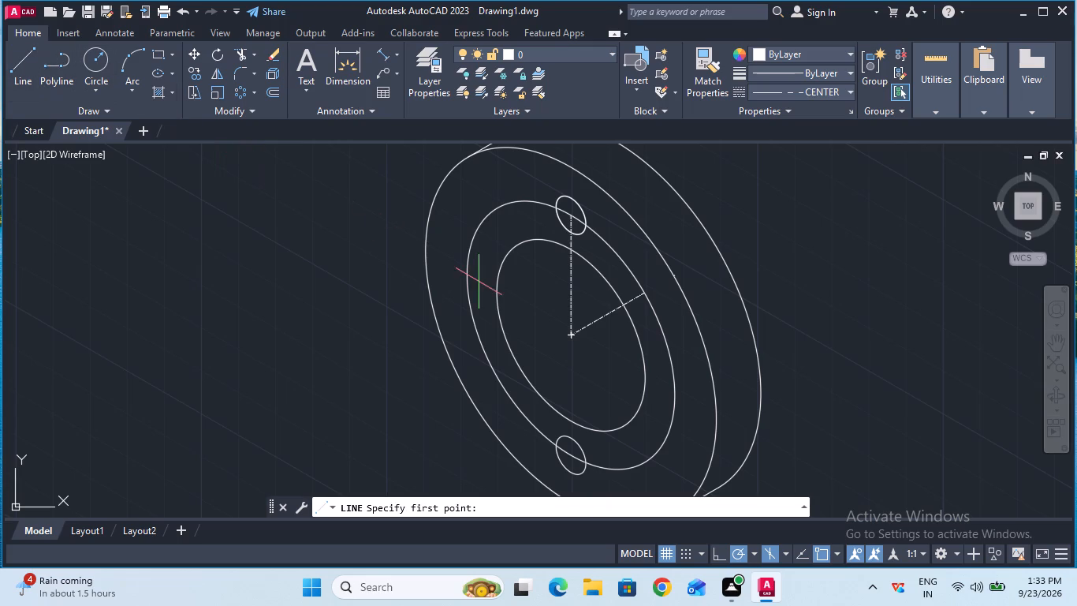
left_click(574, 339)
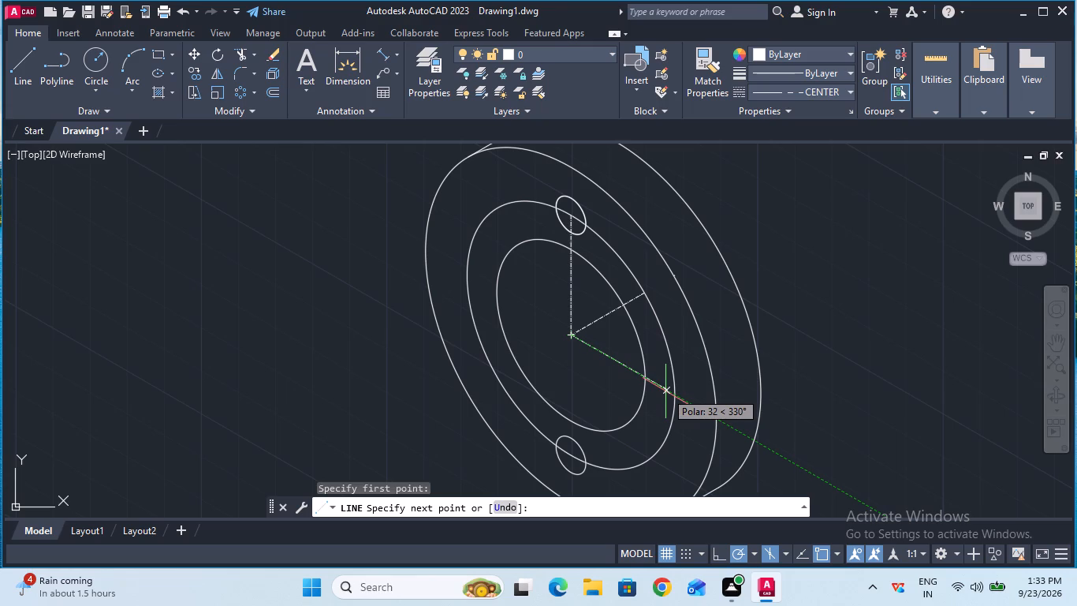
left_click(647, 468)
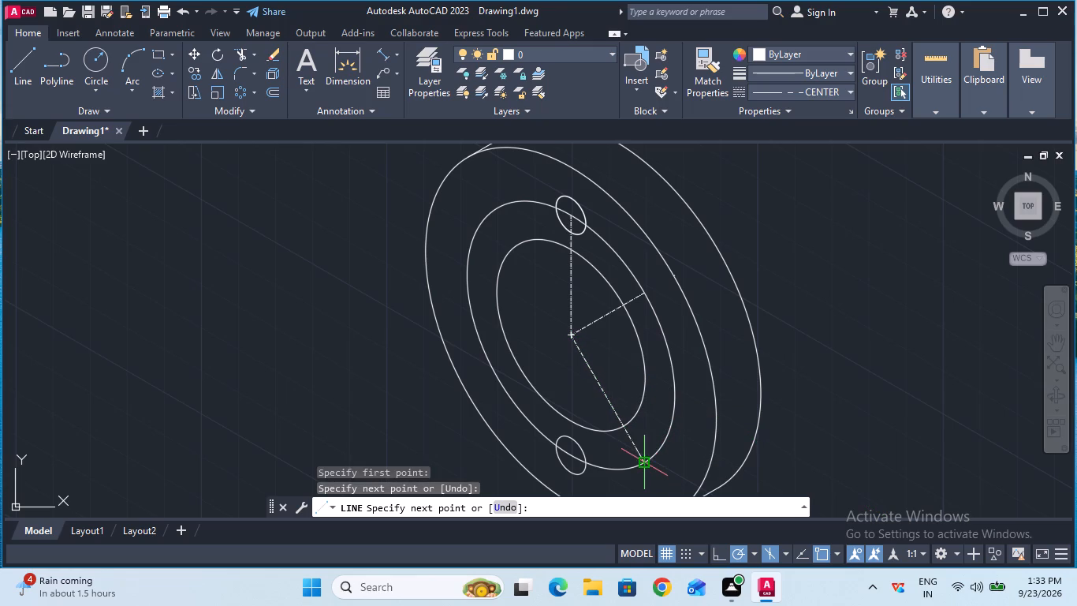
key("Escape")
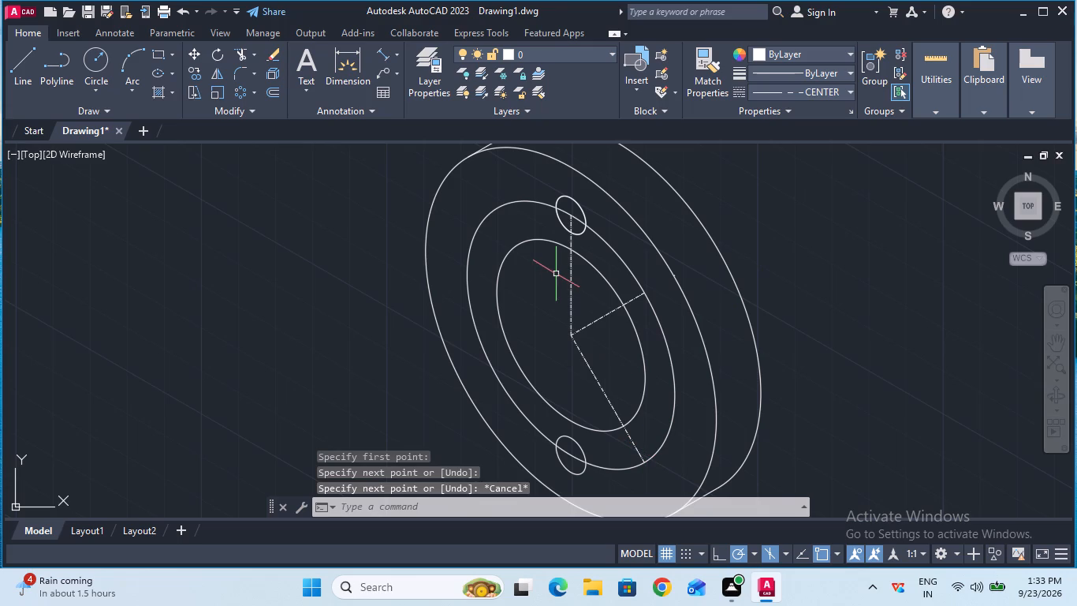
Measure the angle between the 30° centre line and the downward-sloping centre line using an angular dimension.
left_click(398, 58)
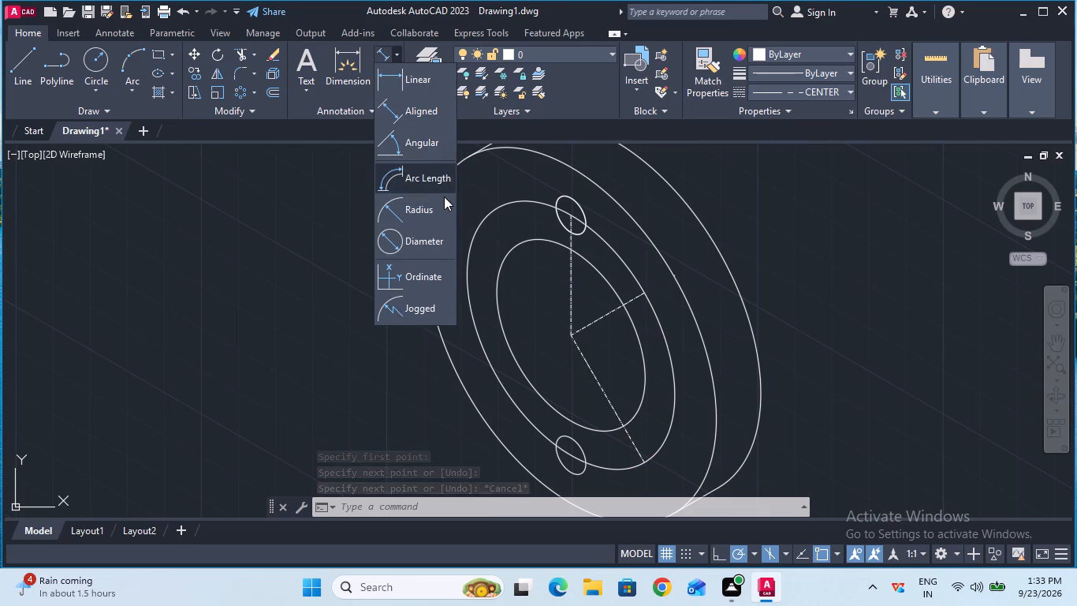
left_click(420, 138)
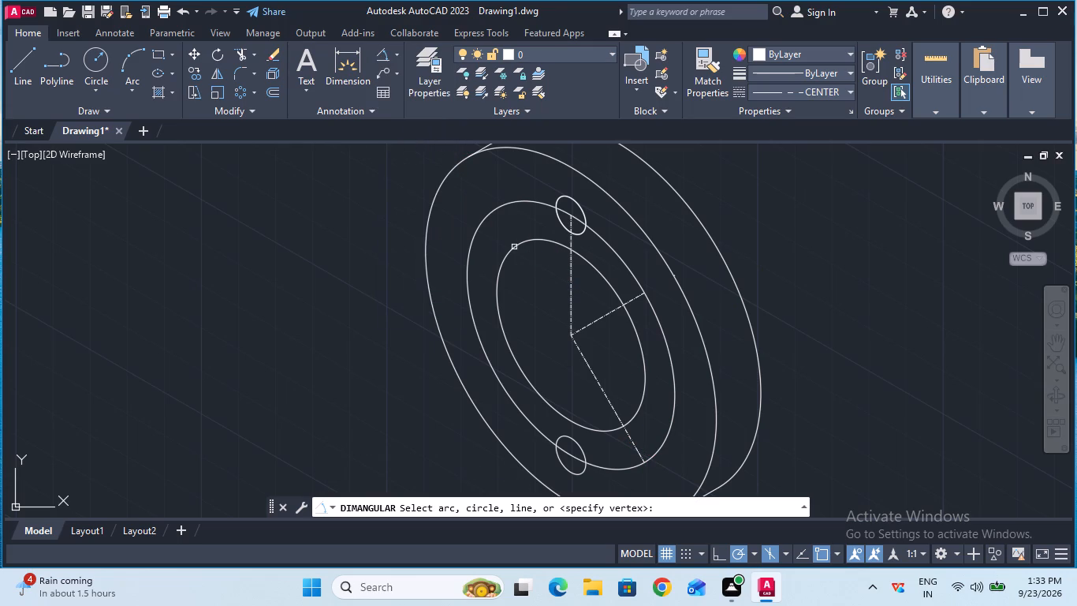
left_click(591, 324)
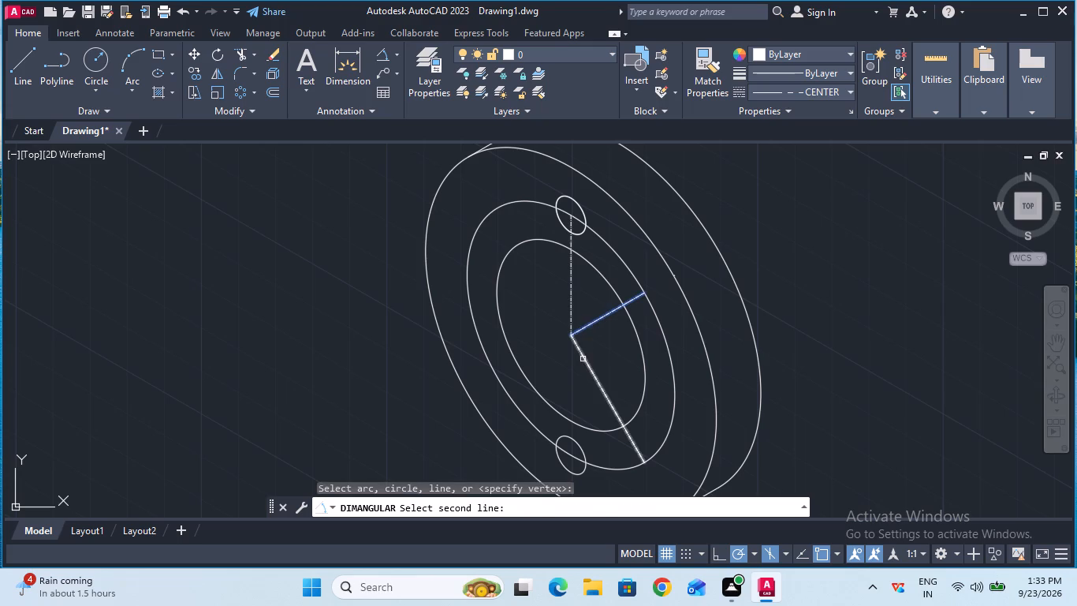
left_click(583, 357)
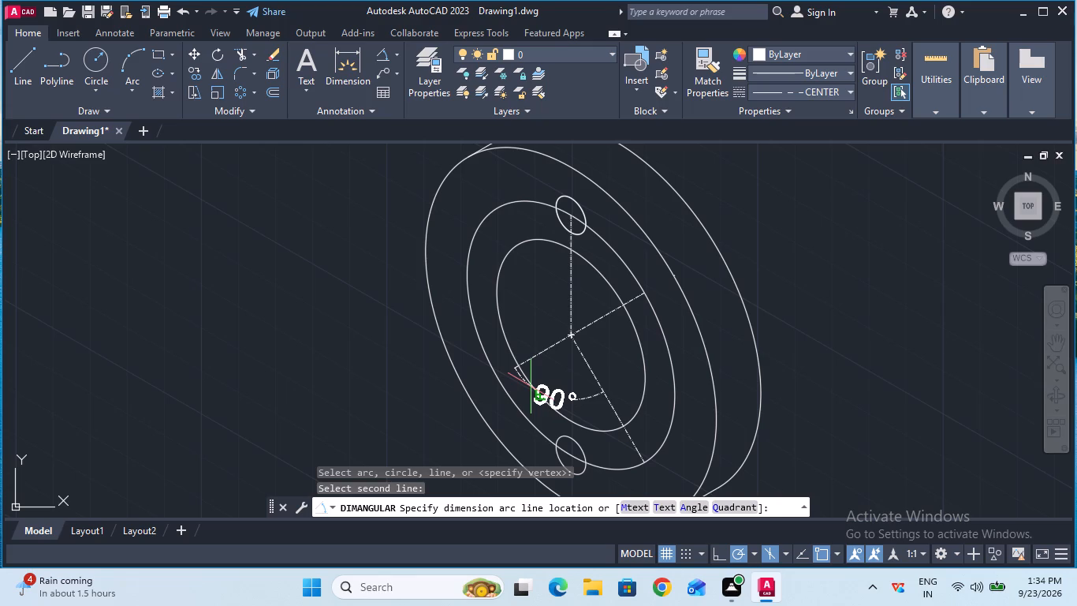
key("grave")
key("Escape")
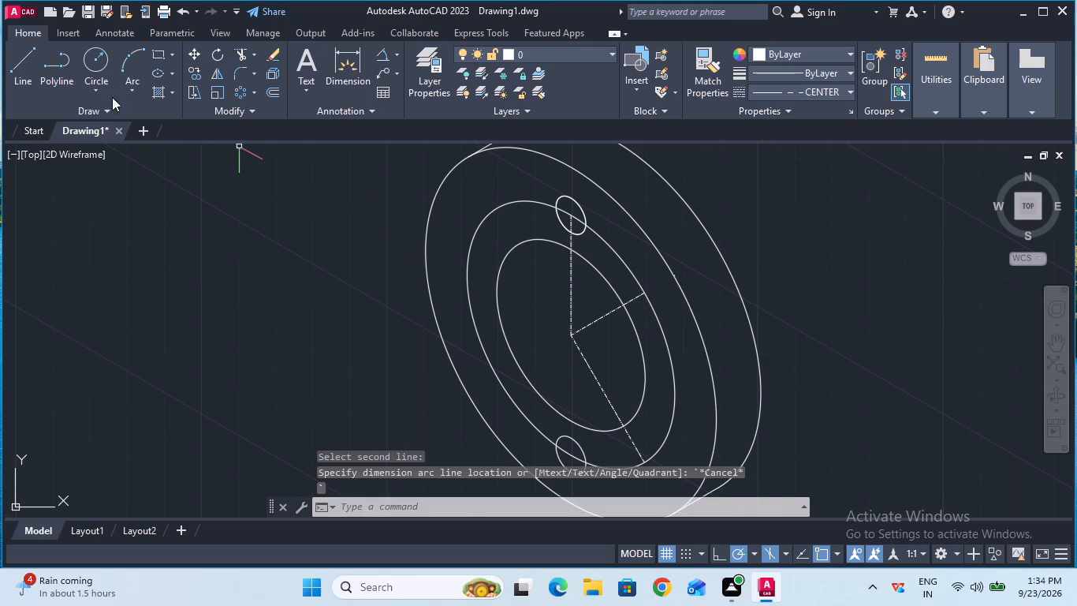
Draw a vertical centre line from the ellipses' common centre to the centre of the bottom hole.
left_click(23, 70)
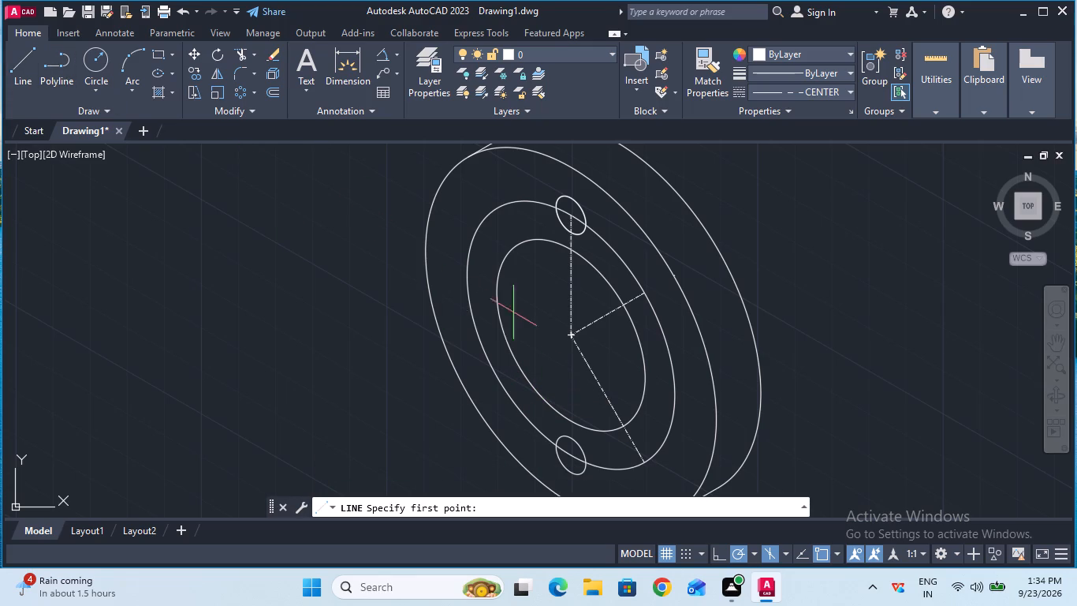
left_click(575, 334)
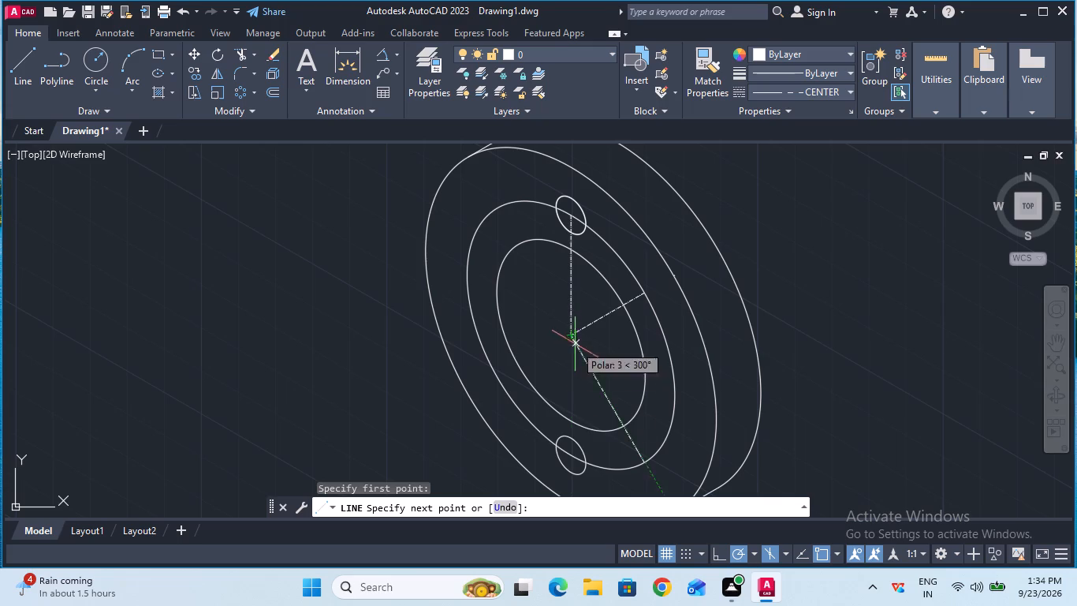
left_click(568, 458)
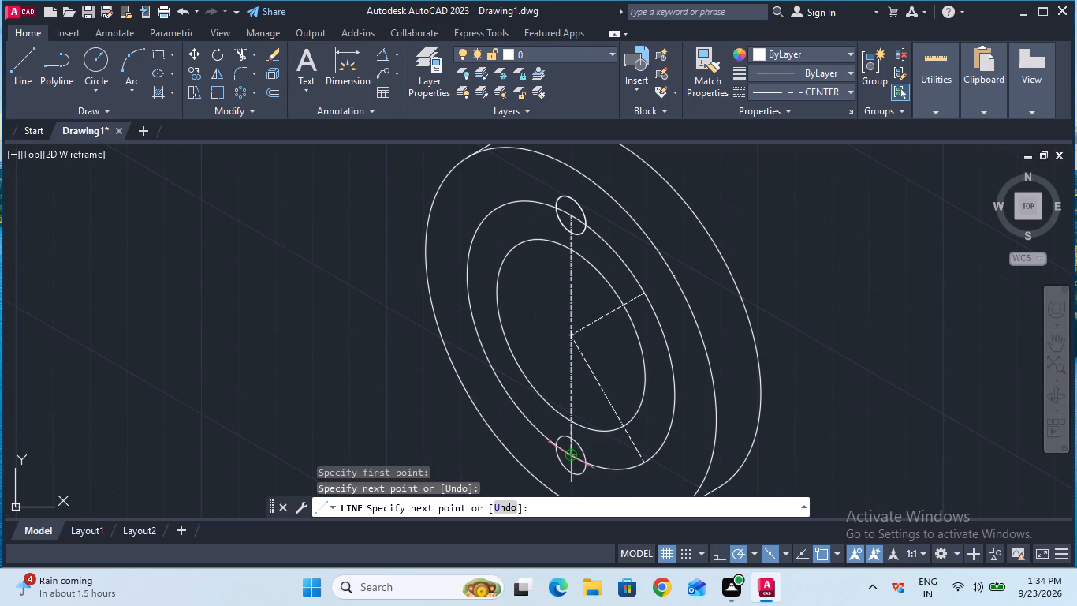
key("Escape")
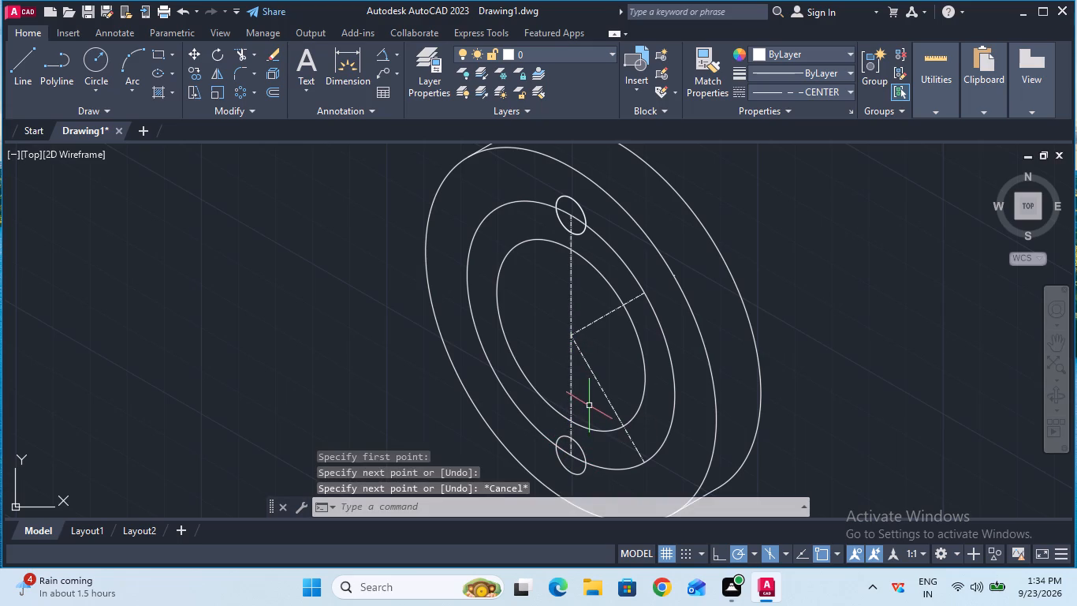
Measure the angles from the upper vertical centre line to the lower vertical and downward-sloping centre lines using angular dimensions.
left_click(383, 43)
left_click(383, 48)
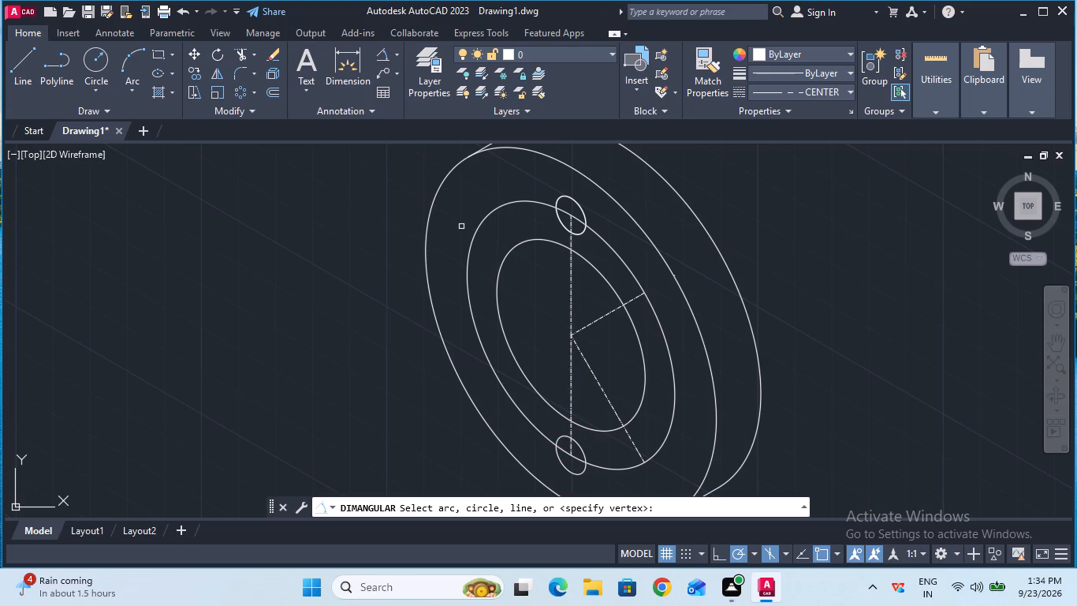
left_click(570, 292)
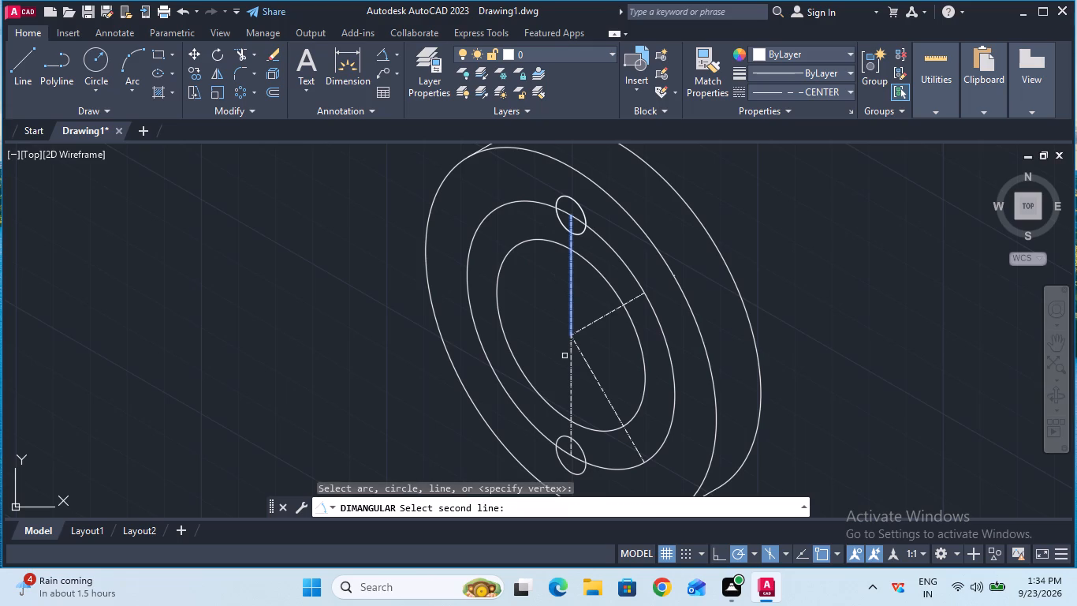
left_click(572, 363)
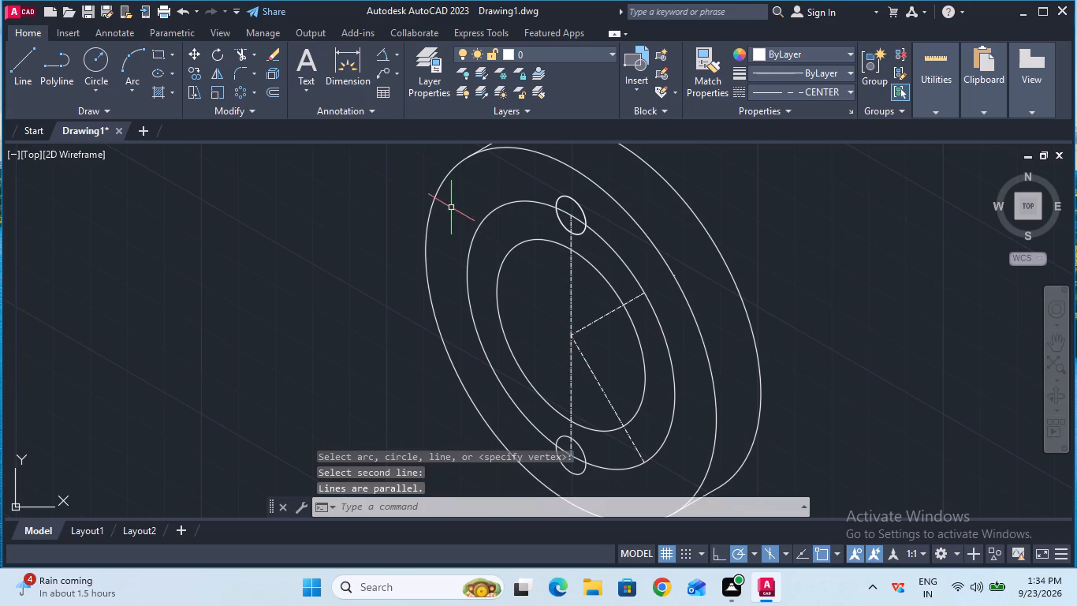
left_click(382, 50)
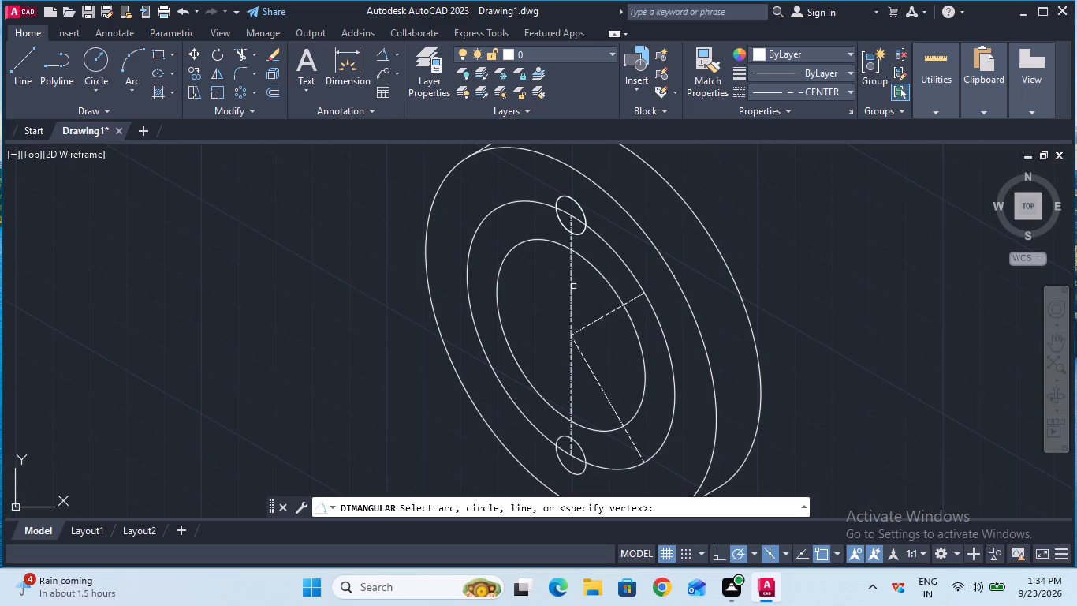
left_click(572, 287)
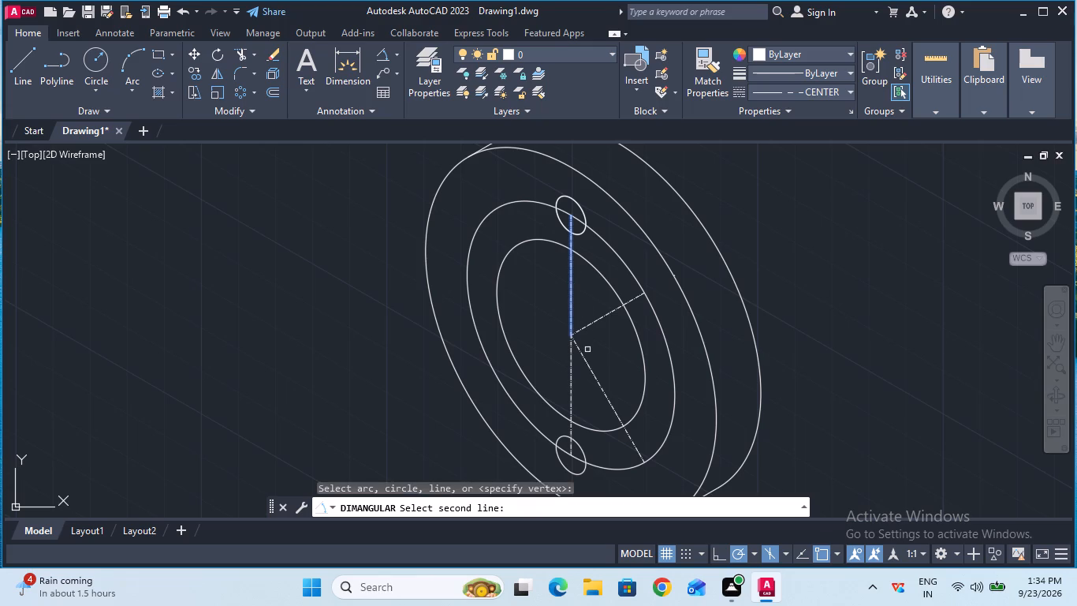
left_click(584, 359)
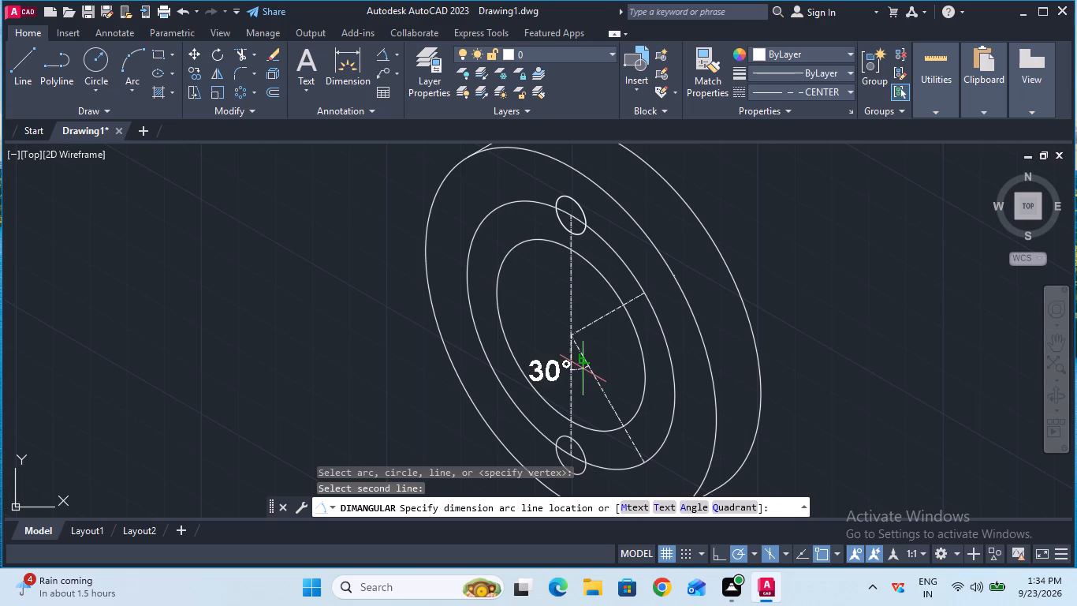
key("Escape")
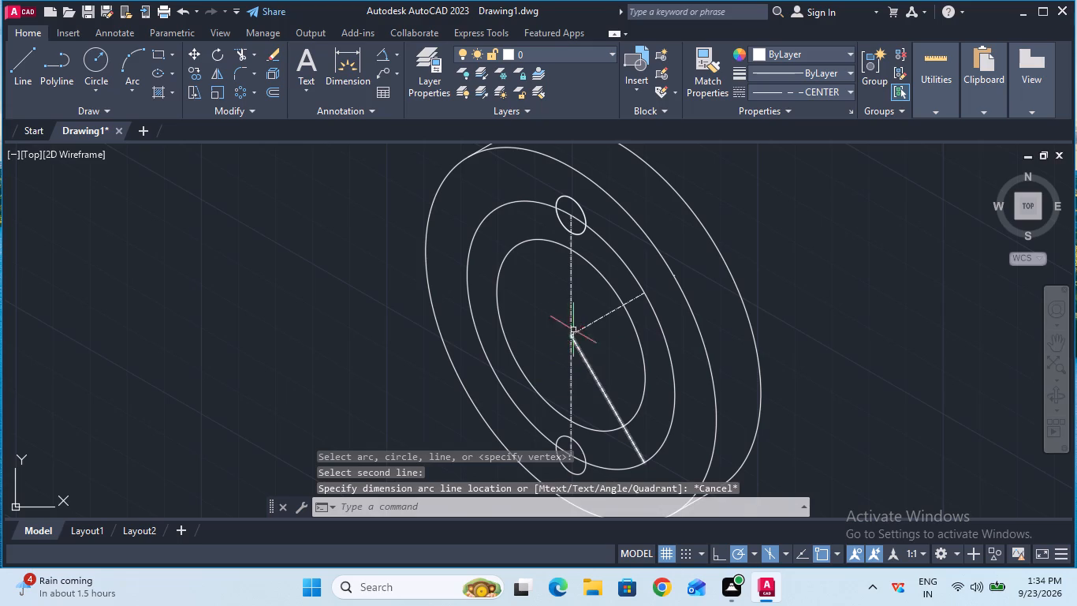
left_click(388, 59)
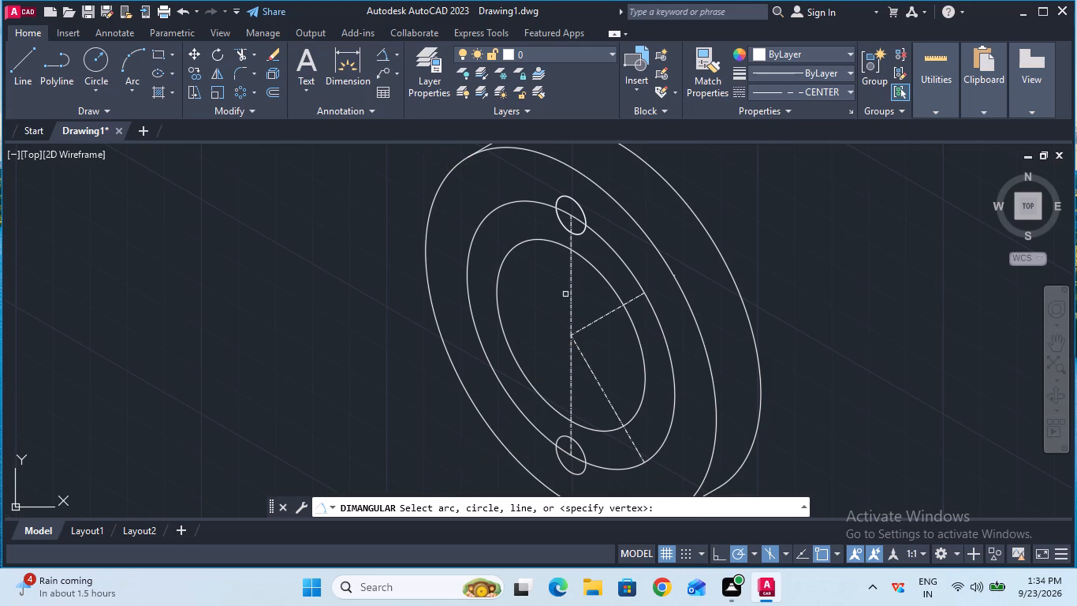
left_click(571, 301)
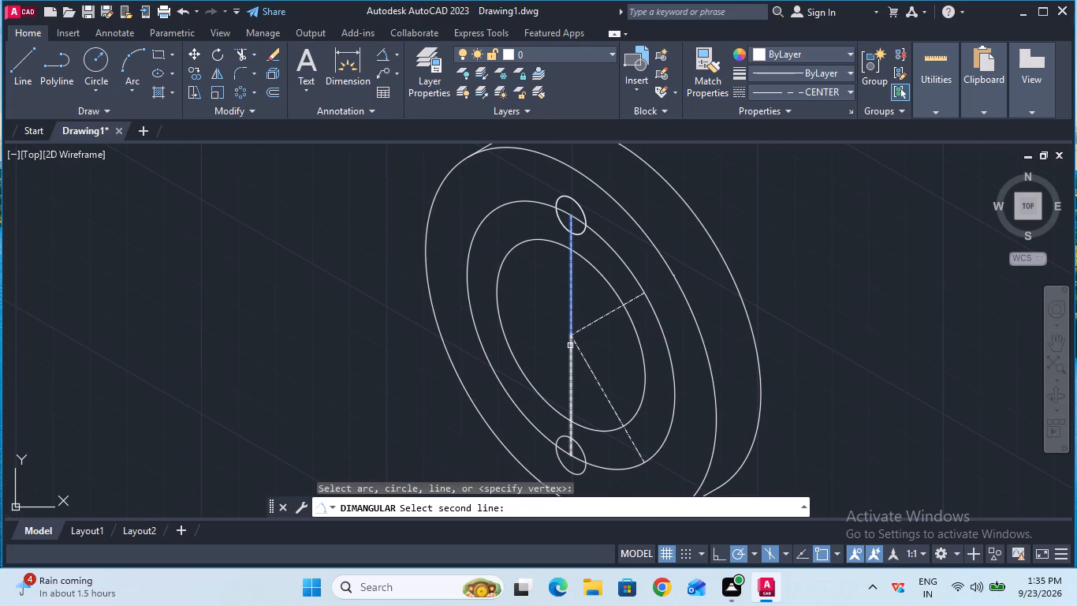
left_click(570, 346)
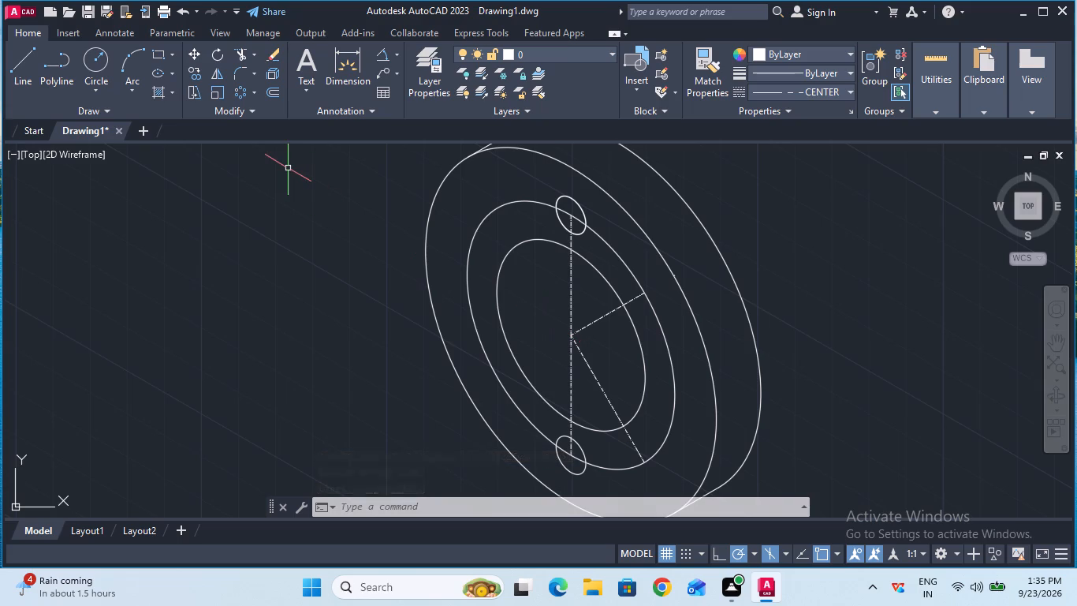
Erase the centre line sloping down from the common centre to the middle ellipse's lower right quadrant point.
left_click(275, 52)
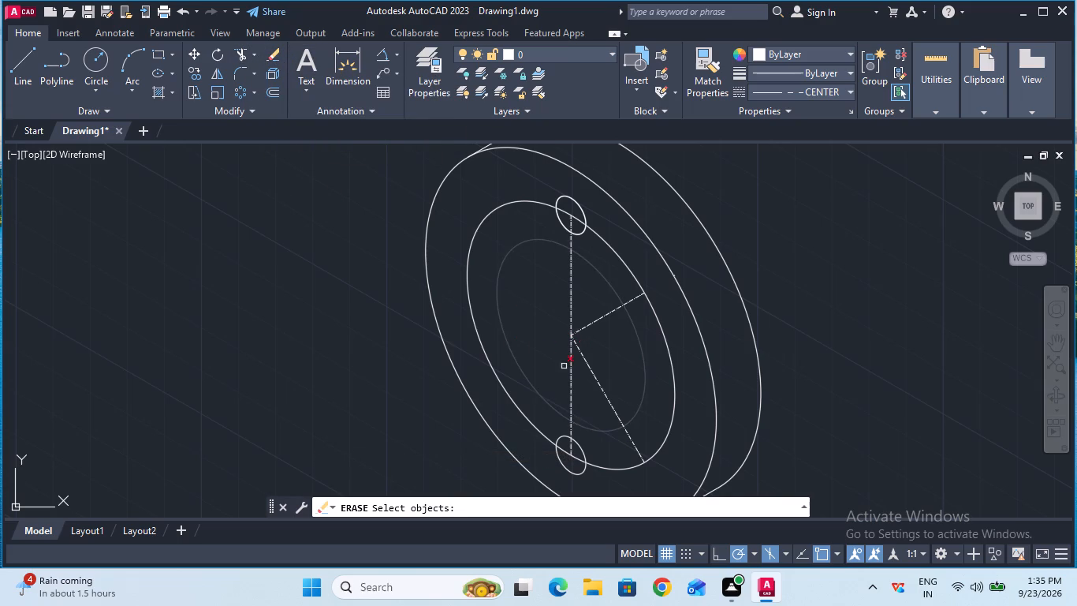
left_click(594, 376)
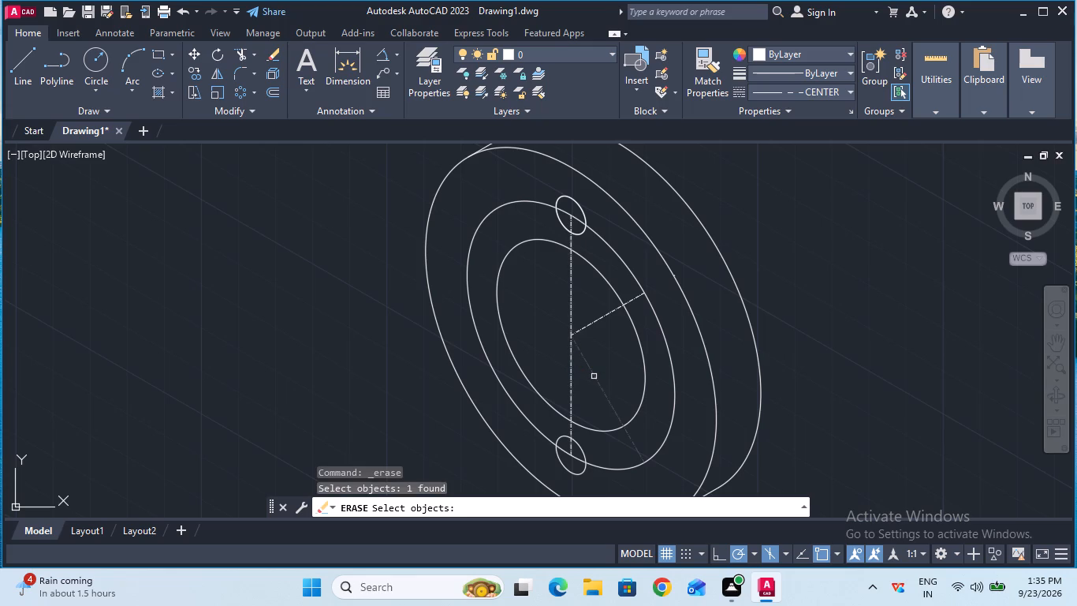
key("Return")
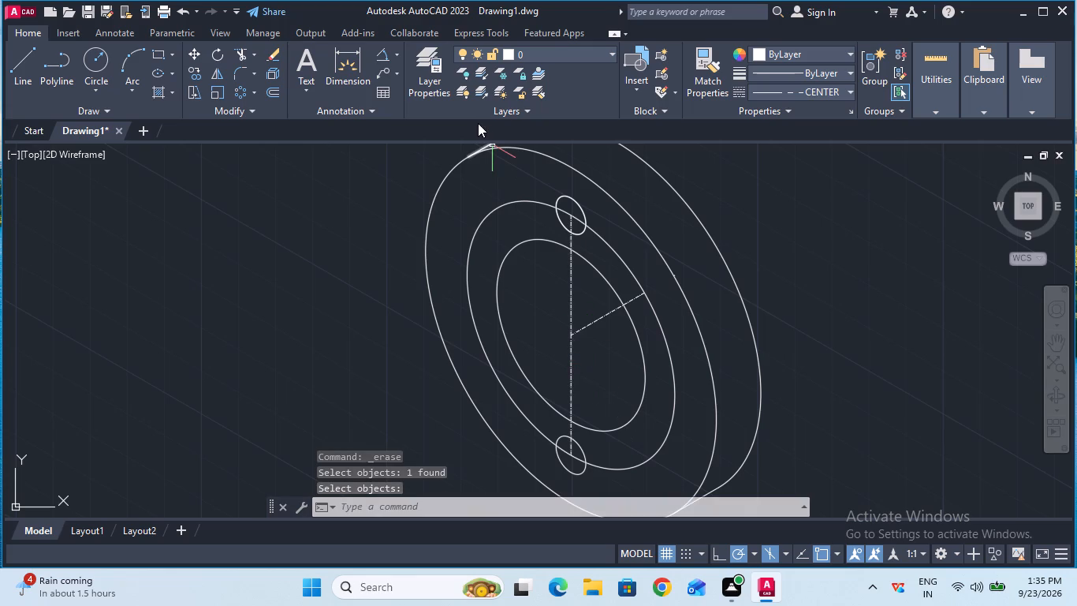
Measure the angle between the upper vertical centre line and the 30° centre line using an angular dimension.
left_click(386, 46)
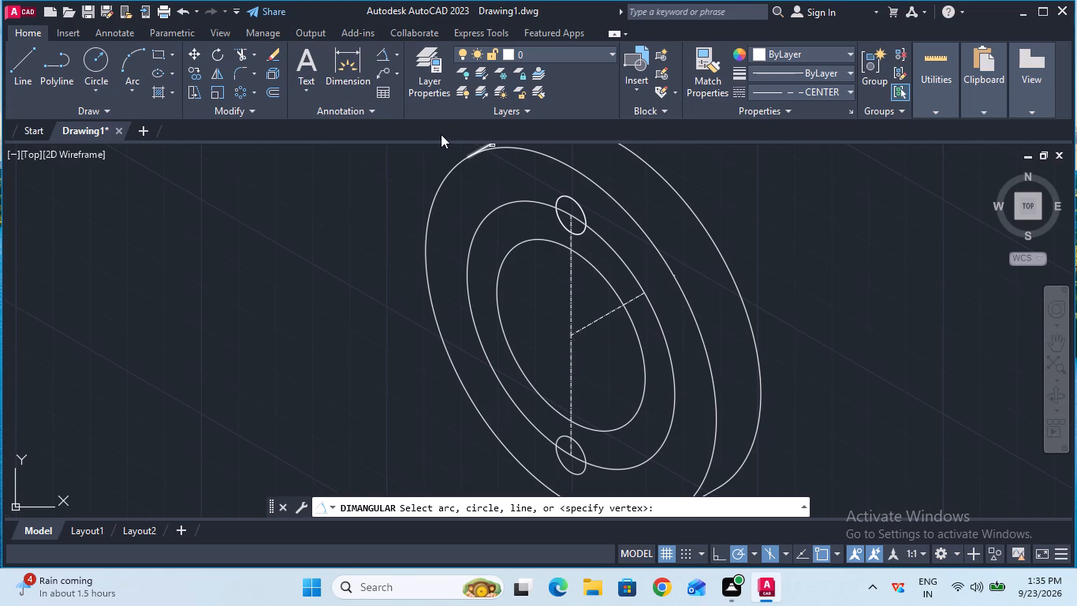
left_click(572, 295)
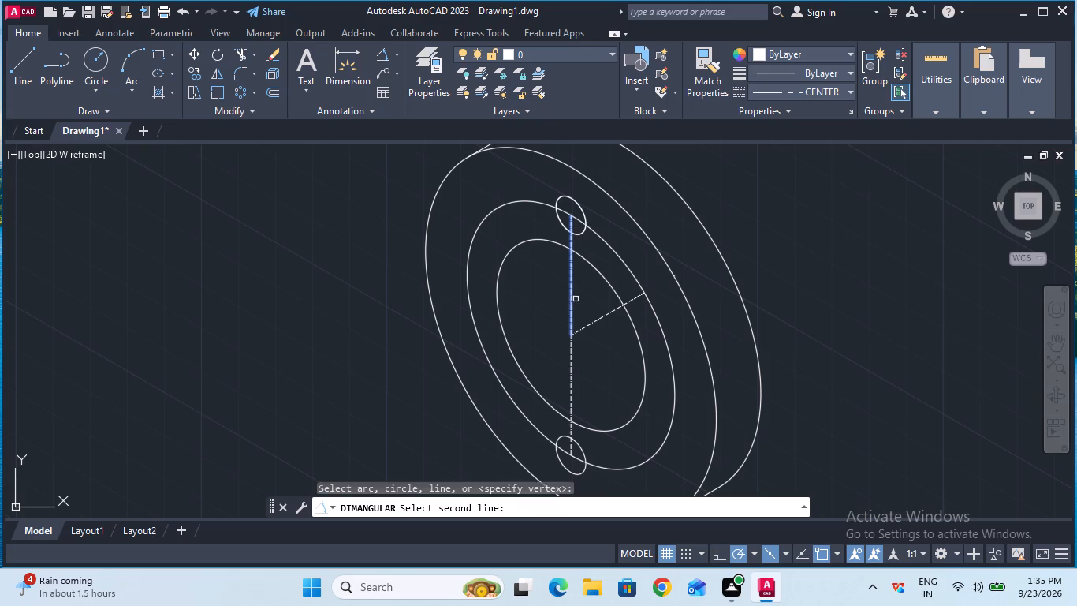
left_click(593, 324)
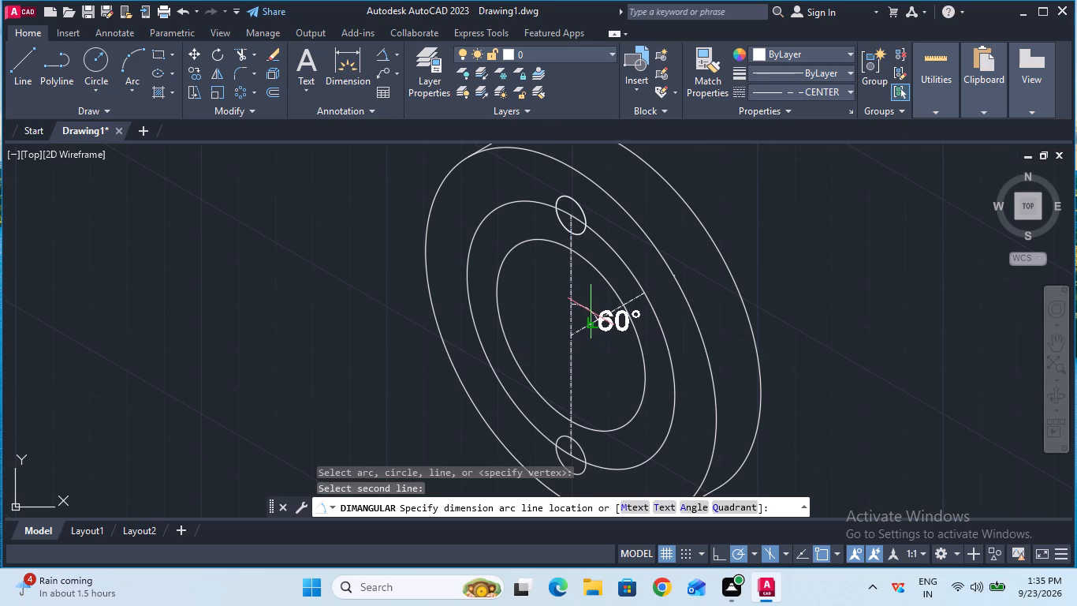
key("Escape")
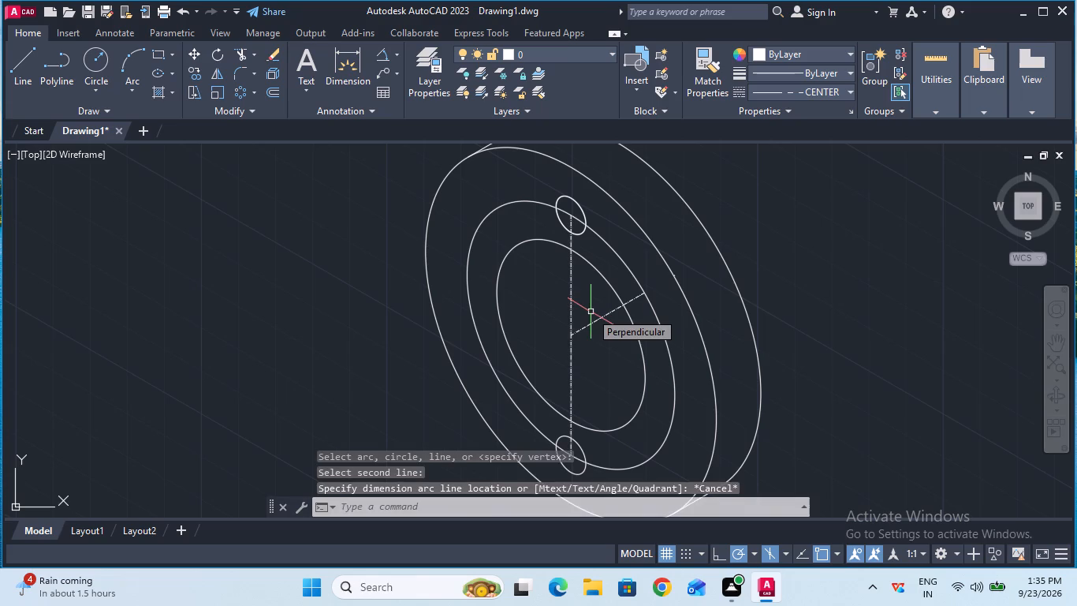
Draw a 35 mm centre line from the ellipses' common centre at a polar angle of 300°.
left_click(147, 103)
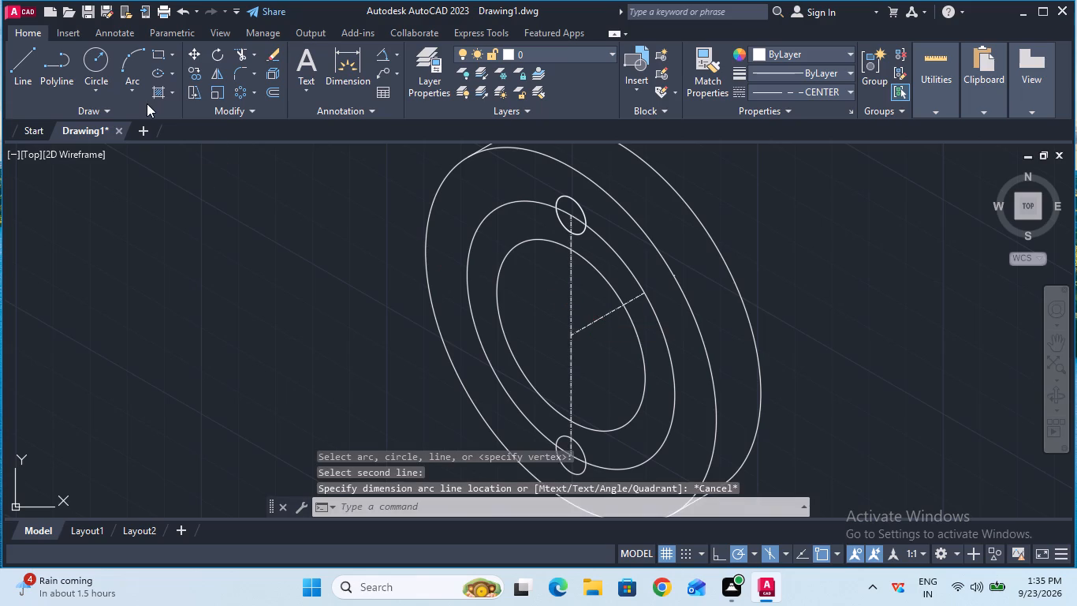
left_click(18, 66)
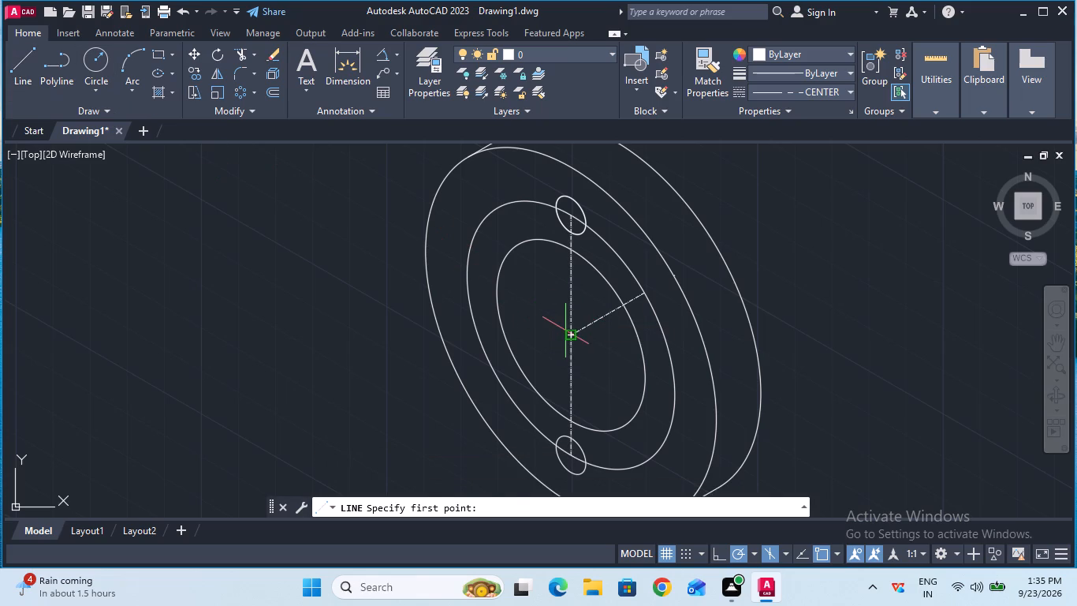
double_click(569, 335)
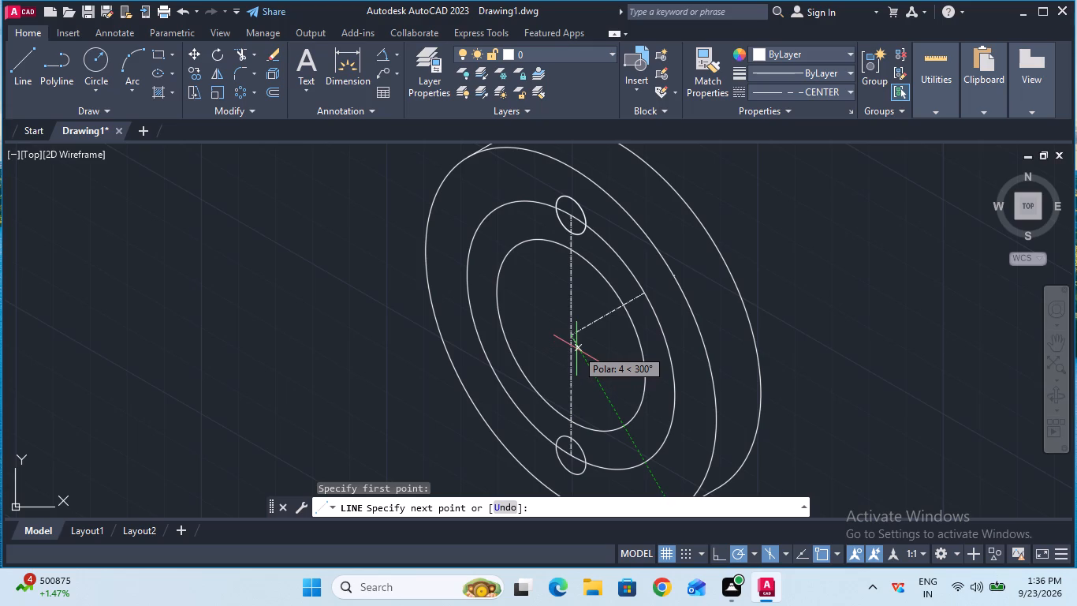
type("35")
key("Return")
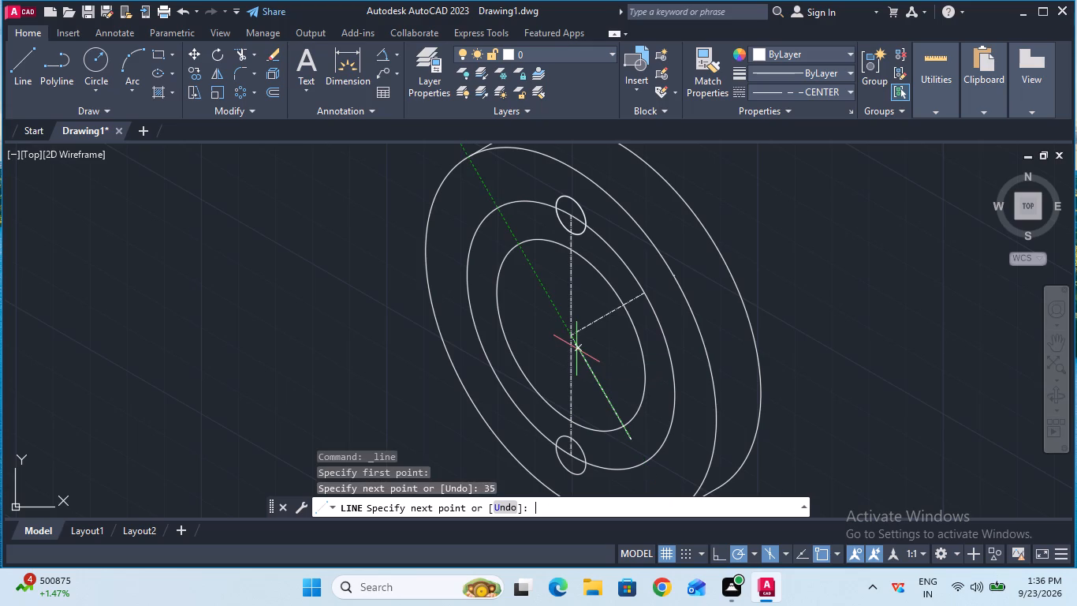
key("Escape")
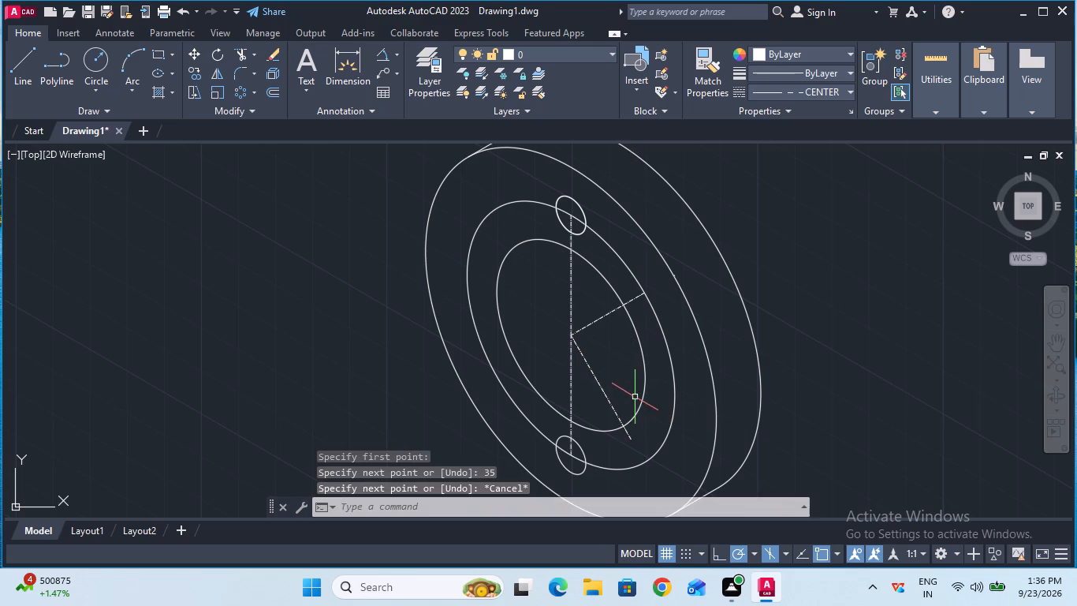
Extend both ends of the 300° centre line and the lower end of the 30° centre line to the middle ellipse.
left_click(478, 271)
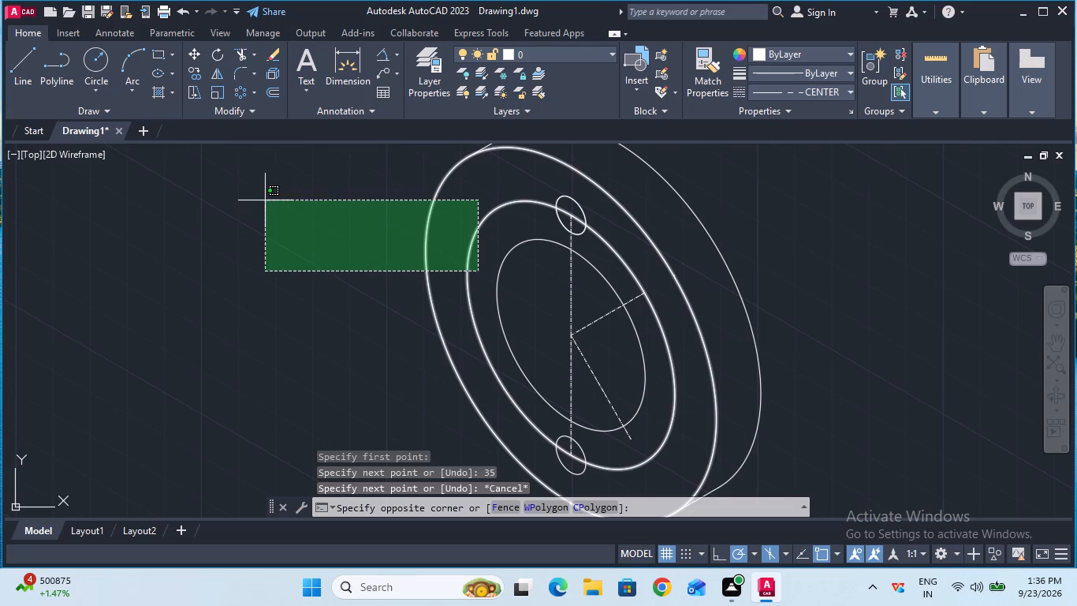
left_click(268, 202)
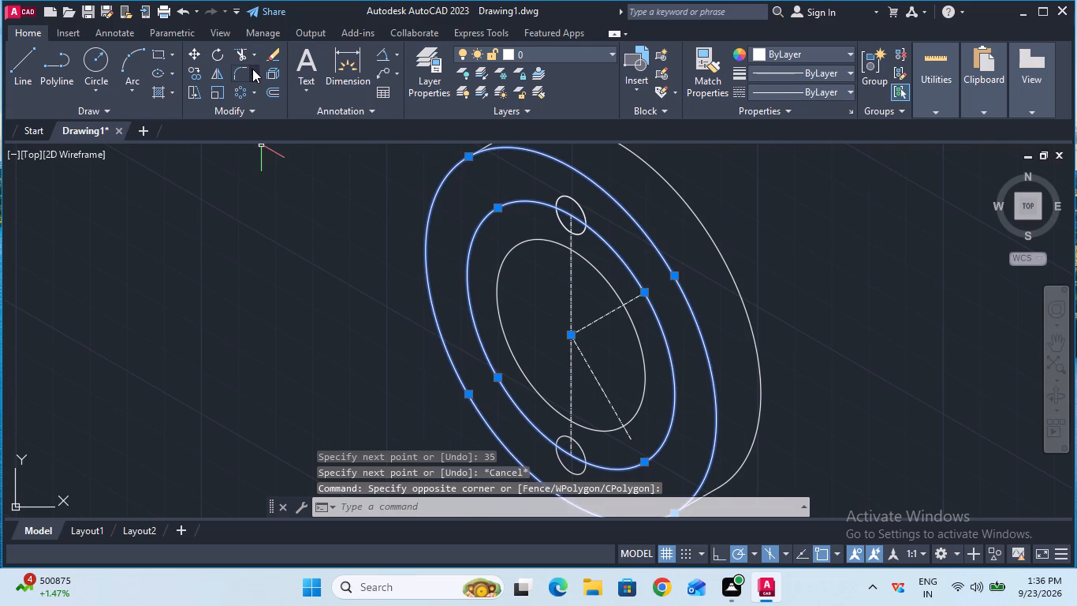
left_click(252, 58)
left_click(267, 110)
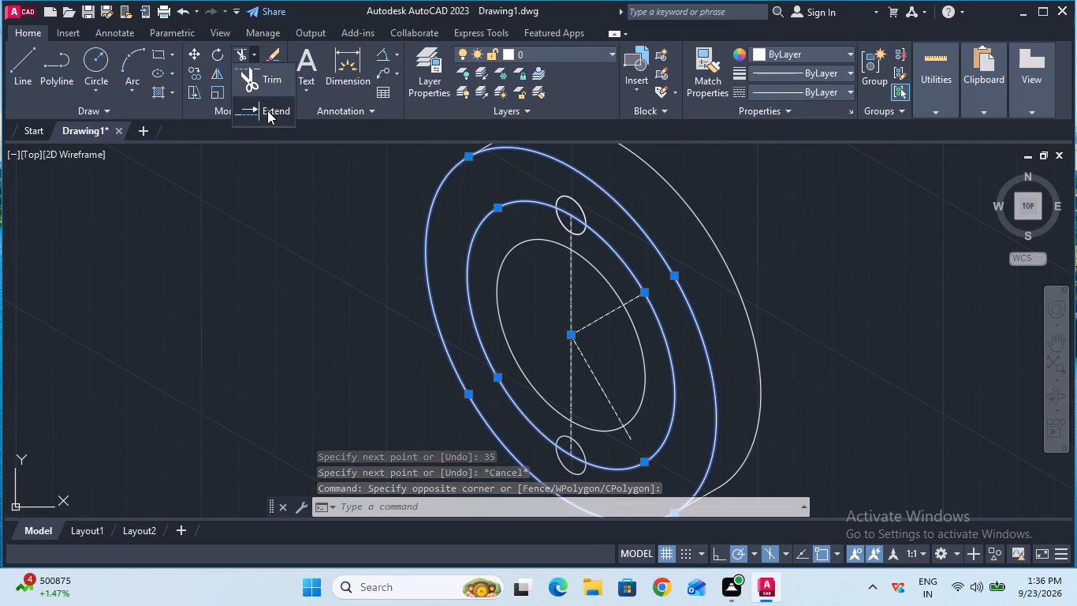
left_click(605, 392)
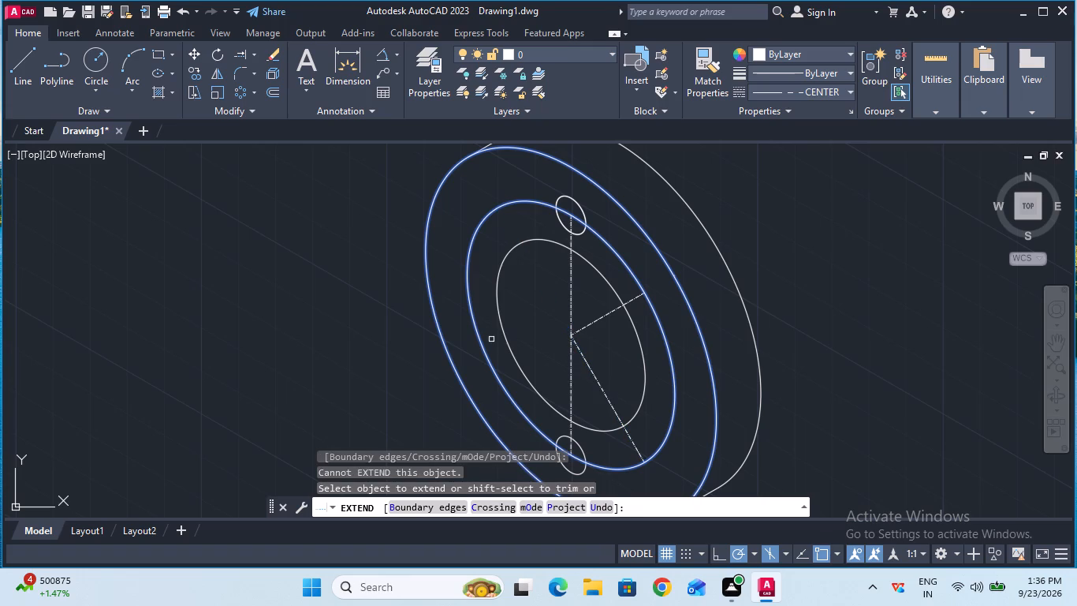
left_click(581, 348)
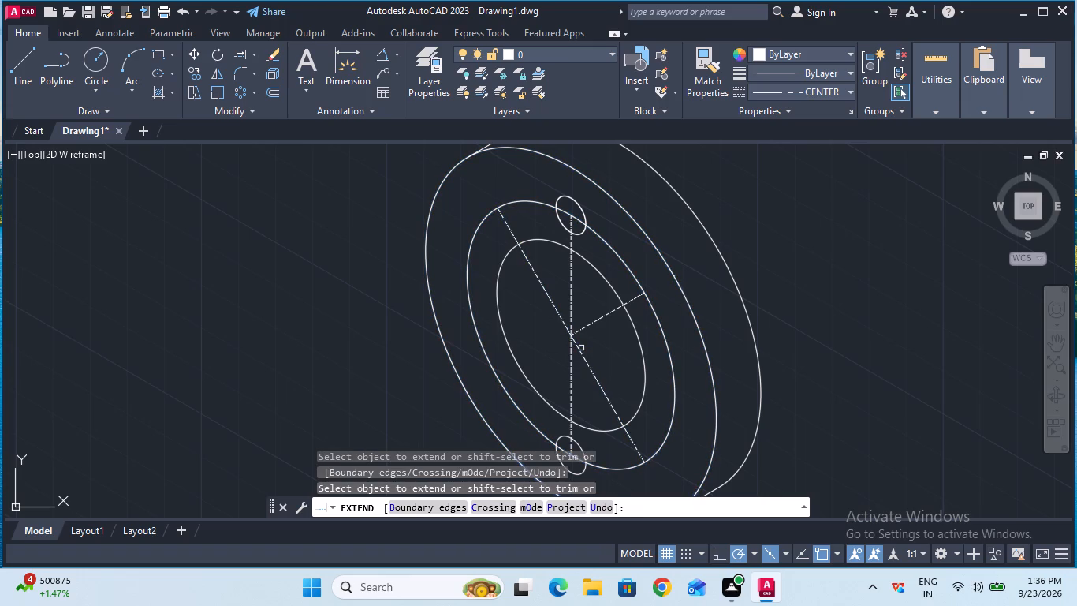
left_click(581, 331)
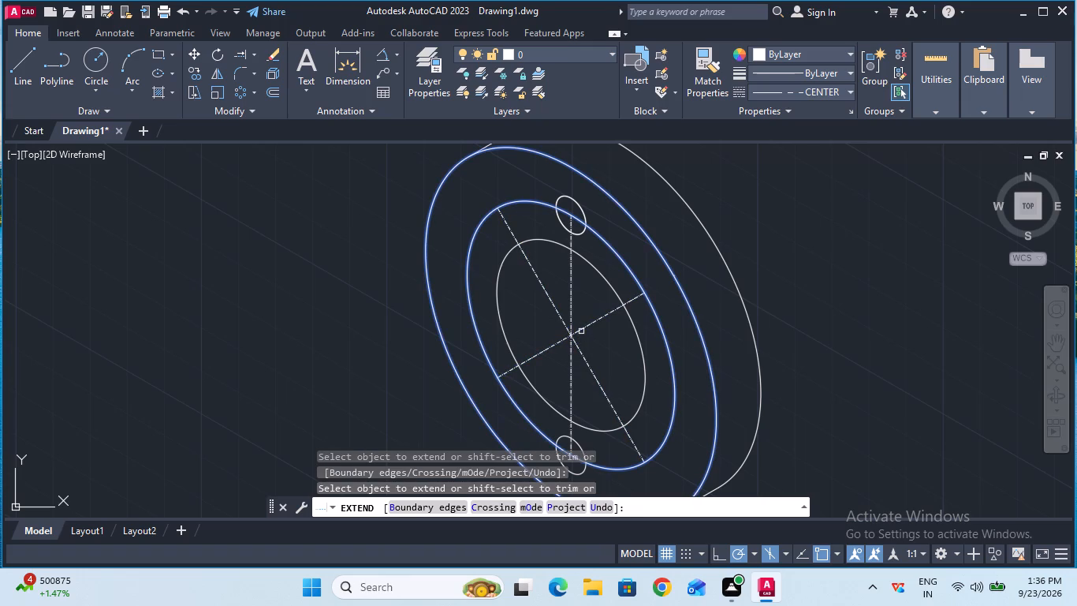
key("Escape")
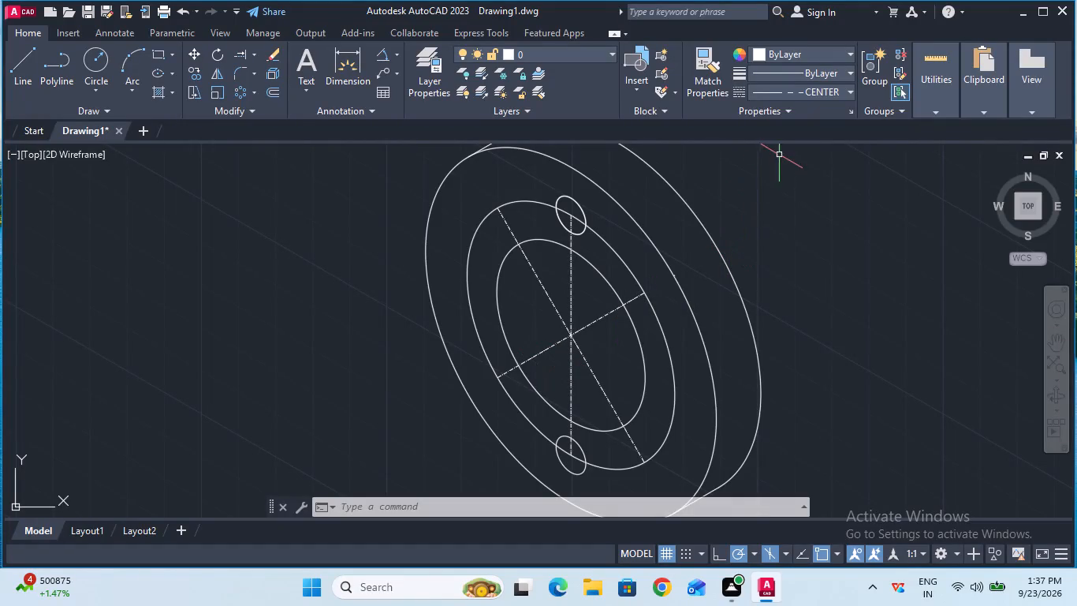
Set the linetype to ByBlock and draw a radius 5 mm isocircle at the upper left end of the 300° centre line.
left_click(815, 89)
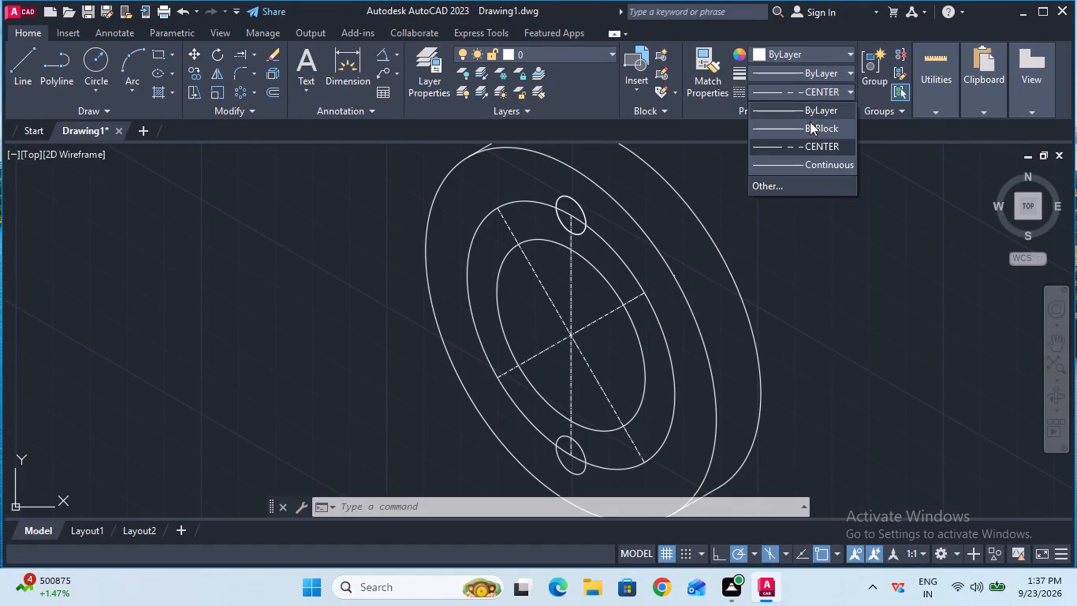
left_click(809, 131)
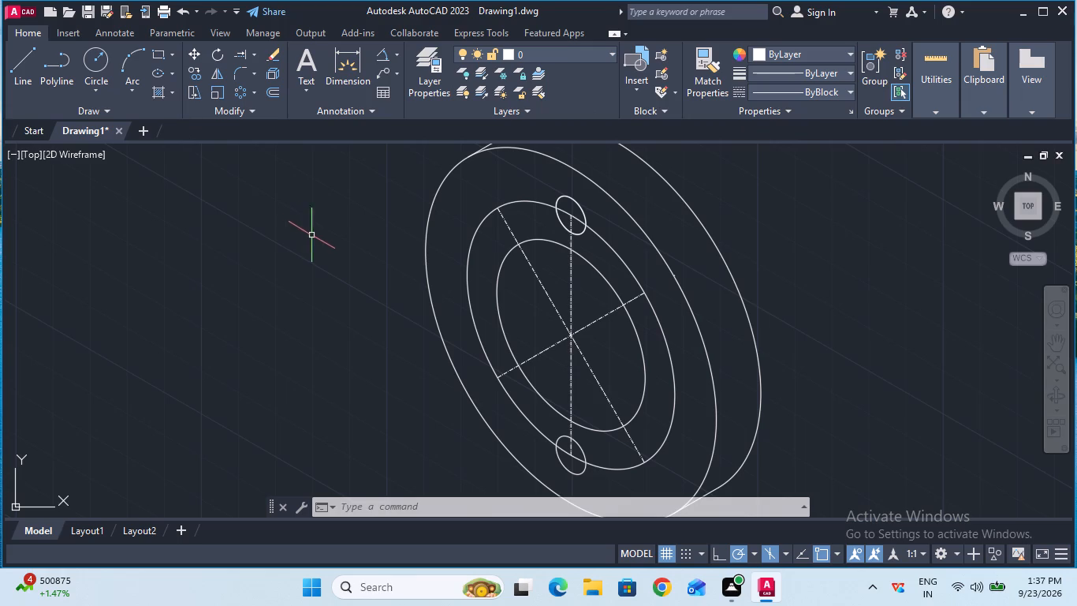
left_click(370, 503)
type("ell")
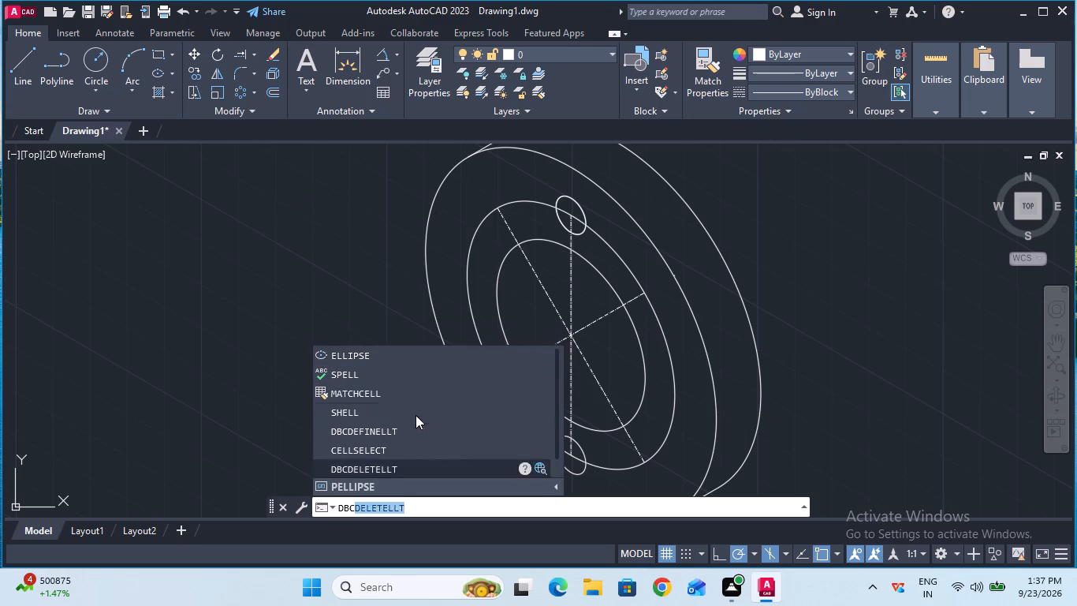
left_click(449, 345)
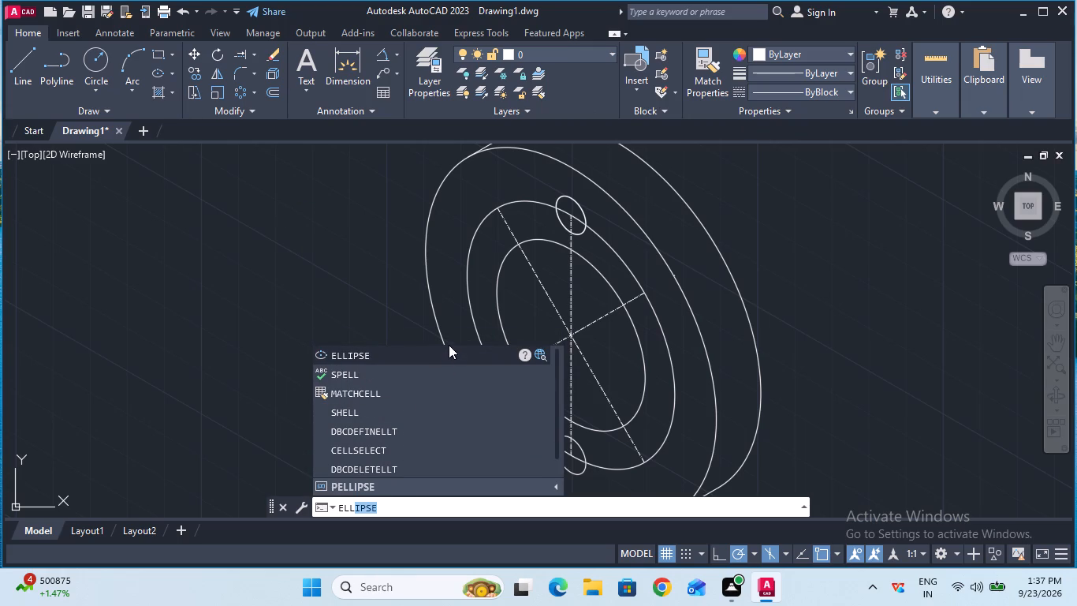
left_click(449, 345)
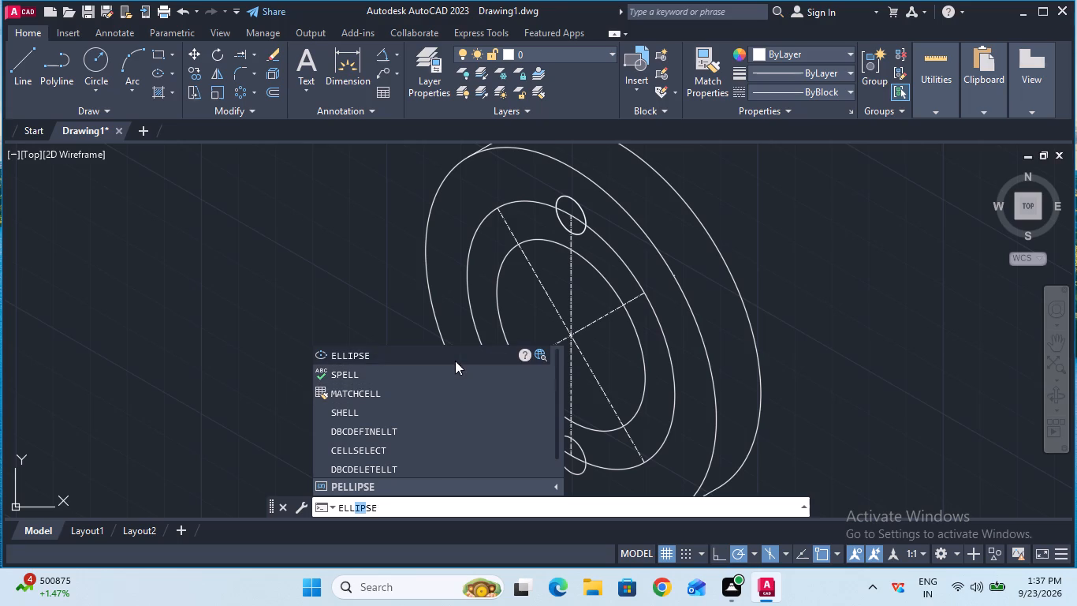
left_click(455, 358)
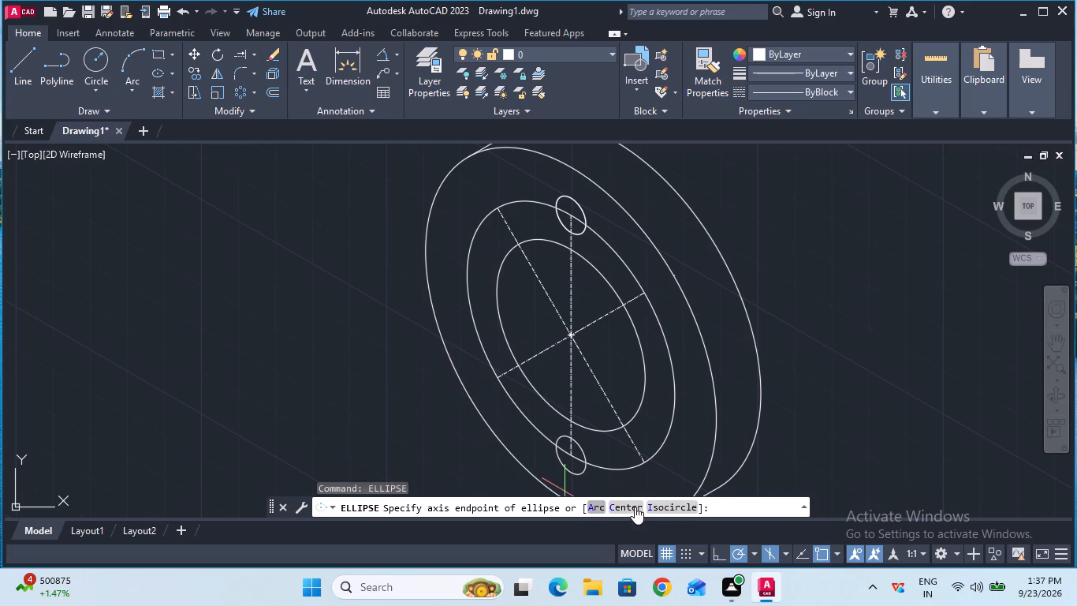
left_click(676, 507)
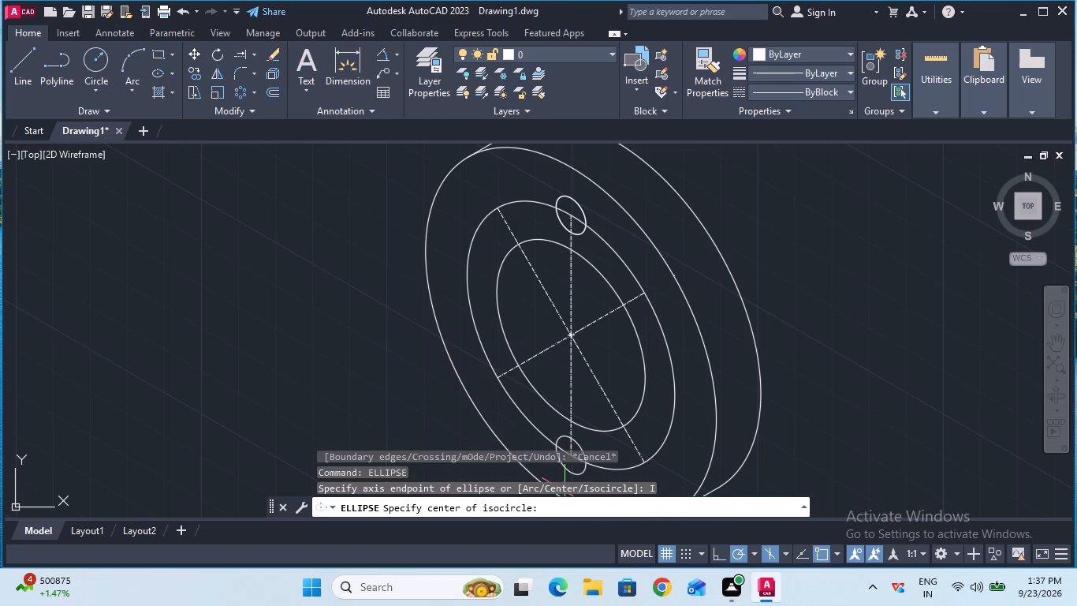
left_click(500, 210)
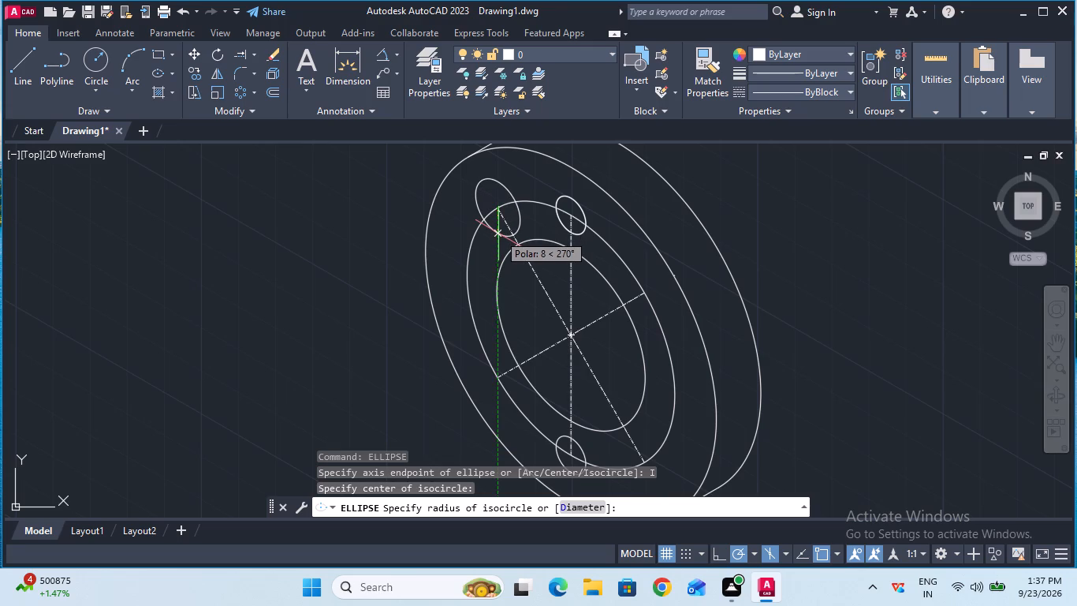
key("5")
key("Return")
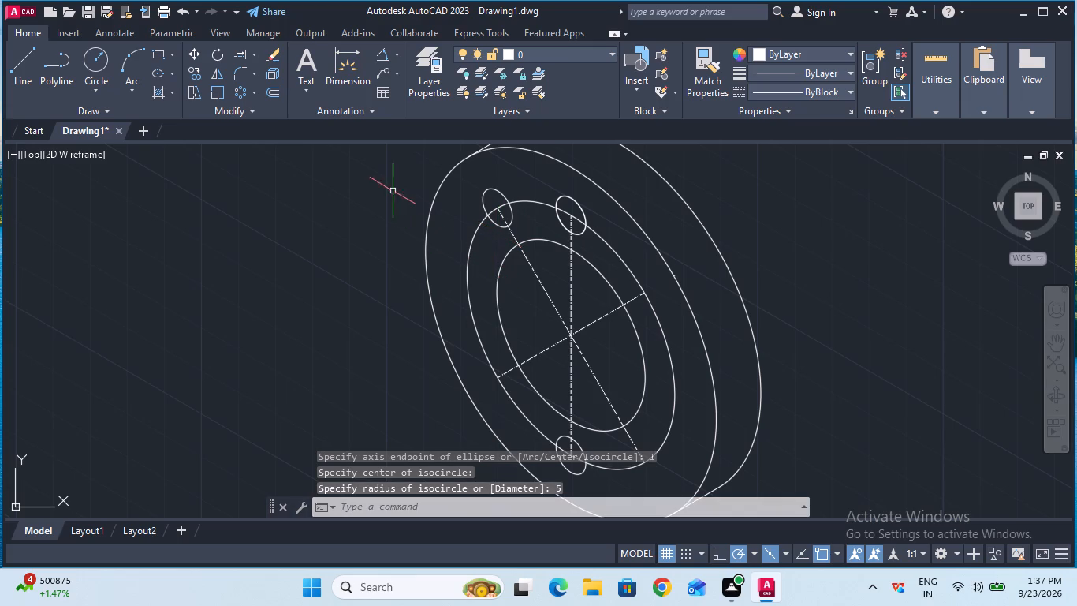
Copy the small isocircle at the 300° centre line's upper end to its lower end and both ends of the 30° centre line.
left_click(193, 74)
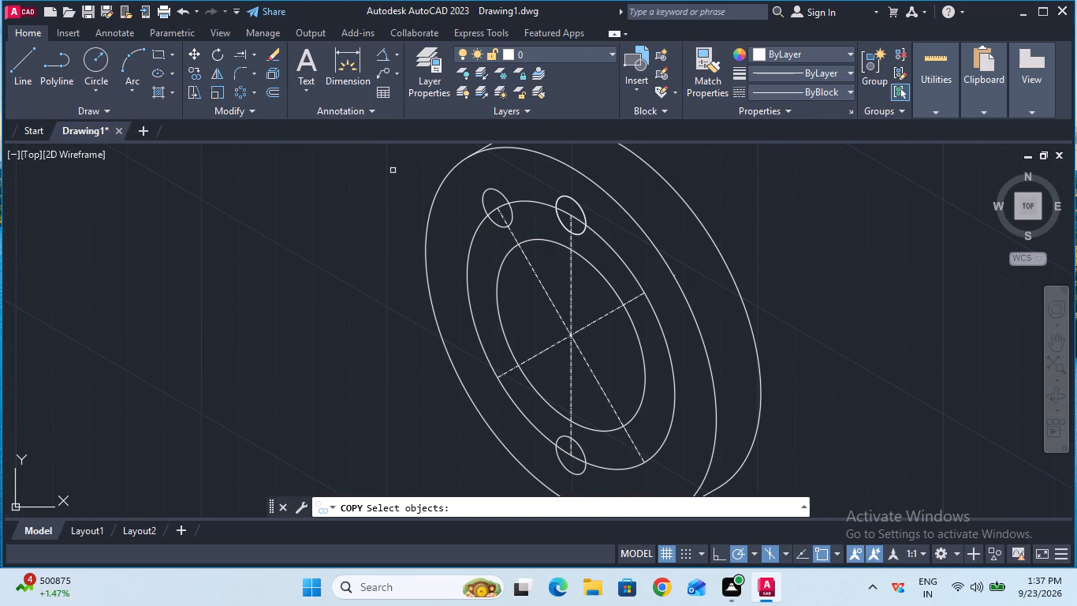
left_click(484, 210)
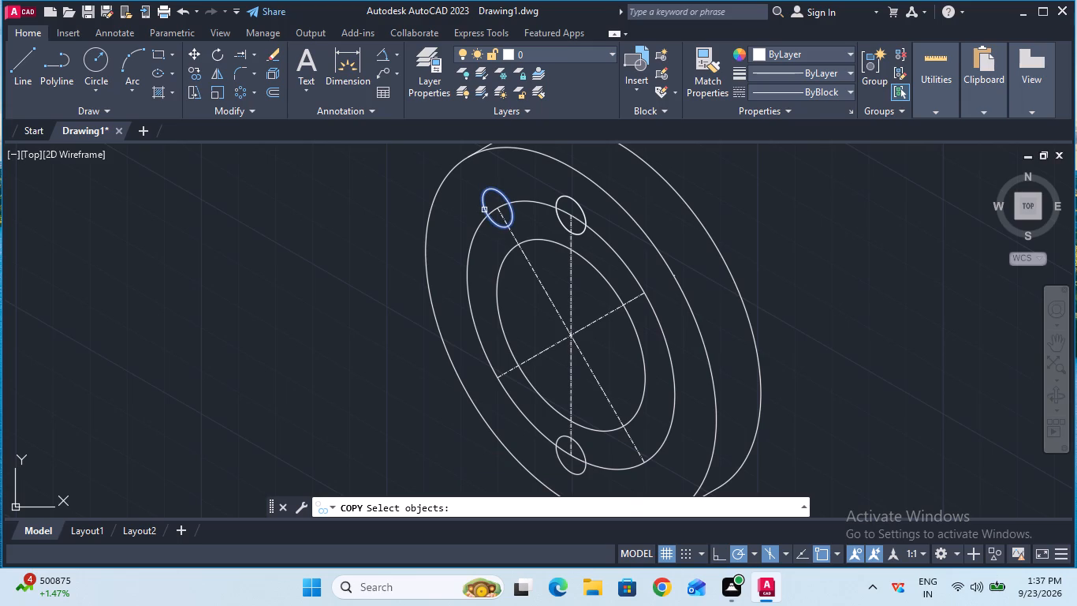
key("Return")
left_click(498, 208)
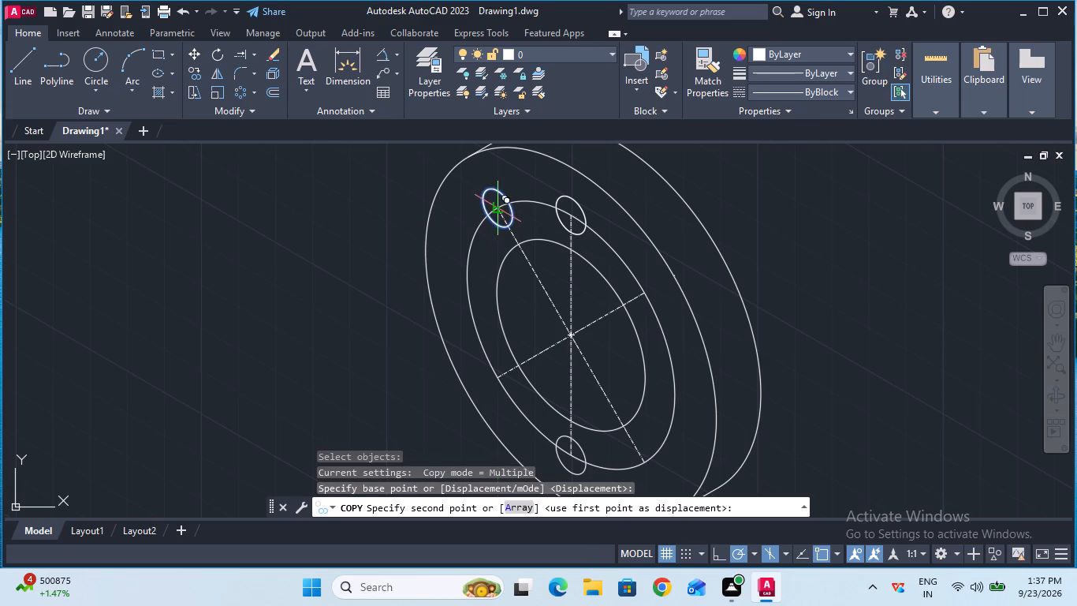
left_click(498, 379)
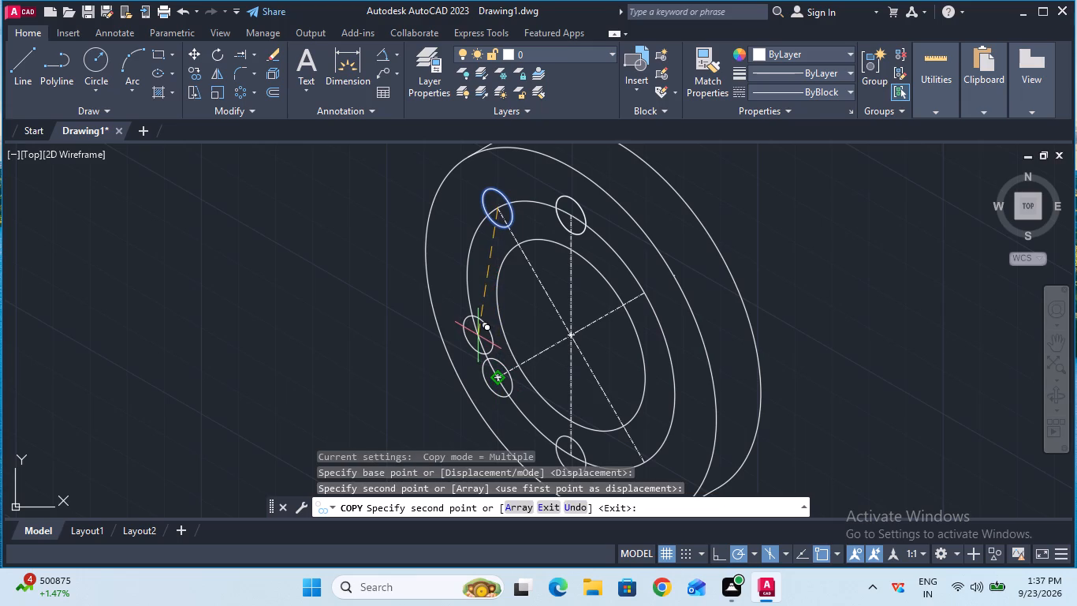
left_click(643, 296)
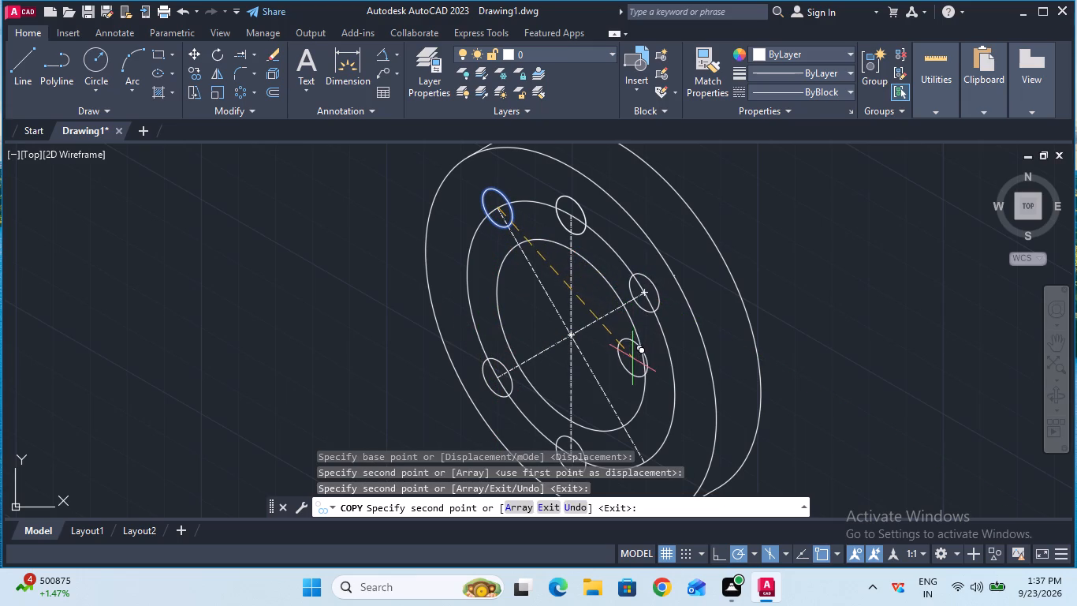
left_click(644, 462)
key("Escape")
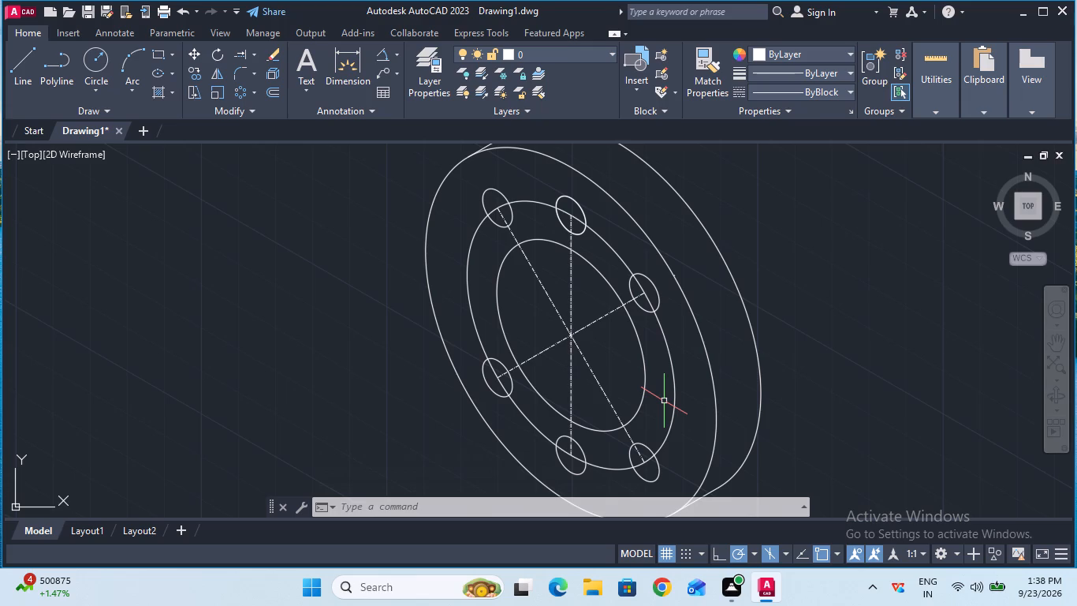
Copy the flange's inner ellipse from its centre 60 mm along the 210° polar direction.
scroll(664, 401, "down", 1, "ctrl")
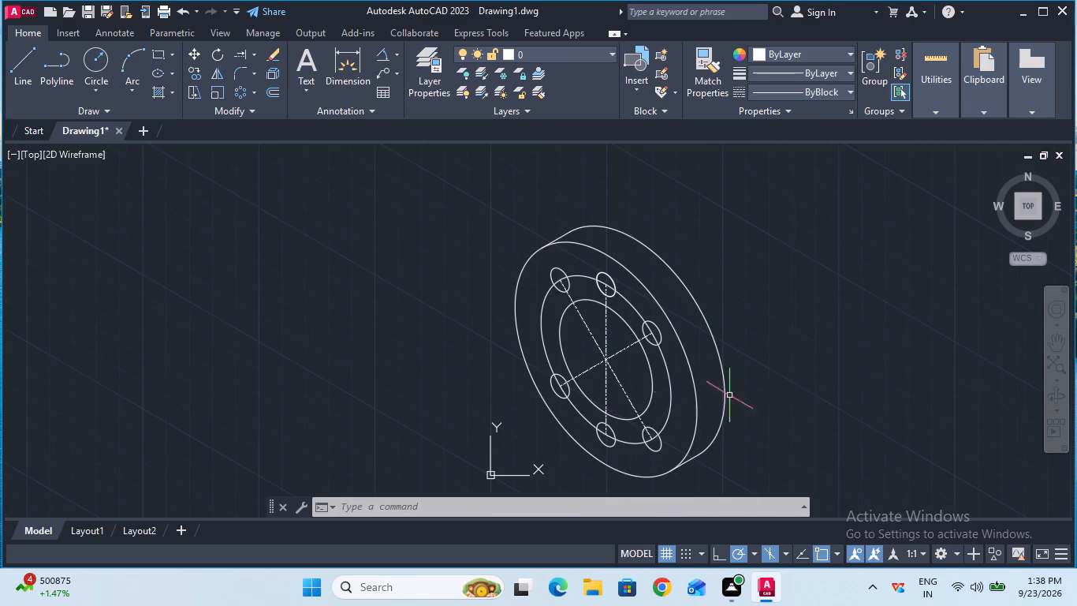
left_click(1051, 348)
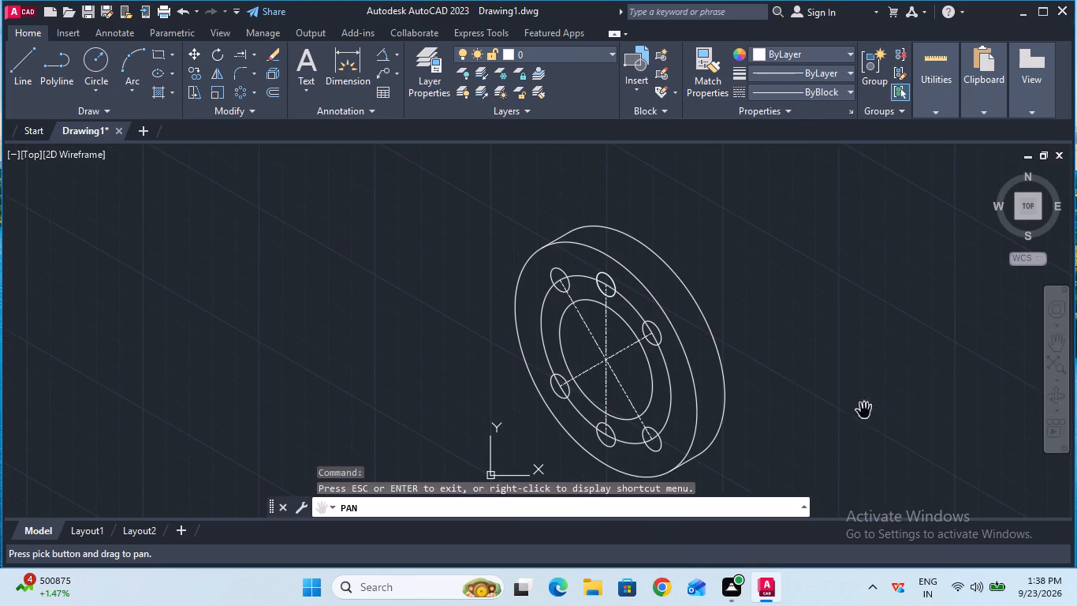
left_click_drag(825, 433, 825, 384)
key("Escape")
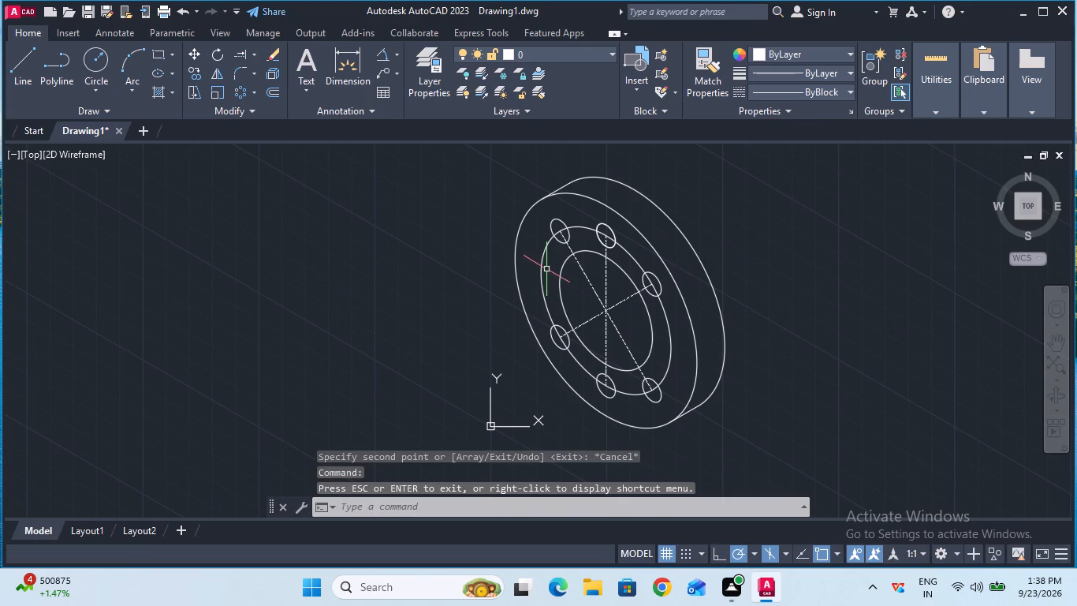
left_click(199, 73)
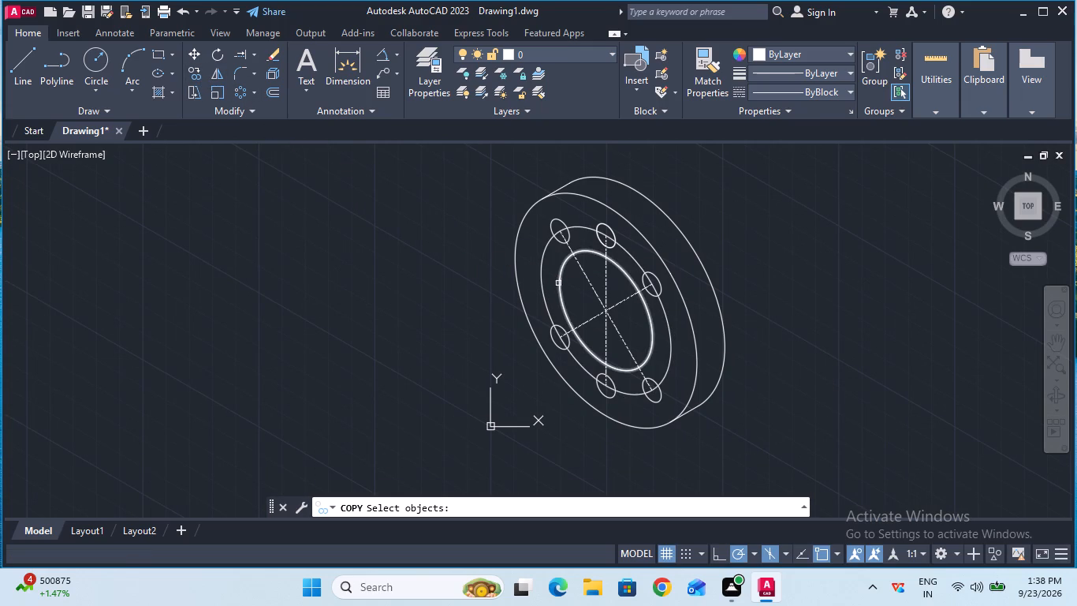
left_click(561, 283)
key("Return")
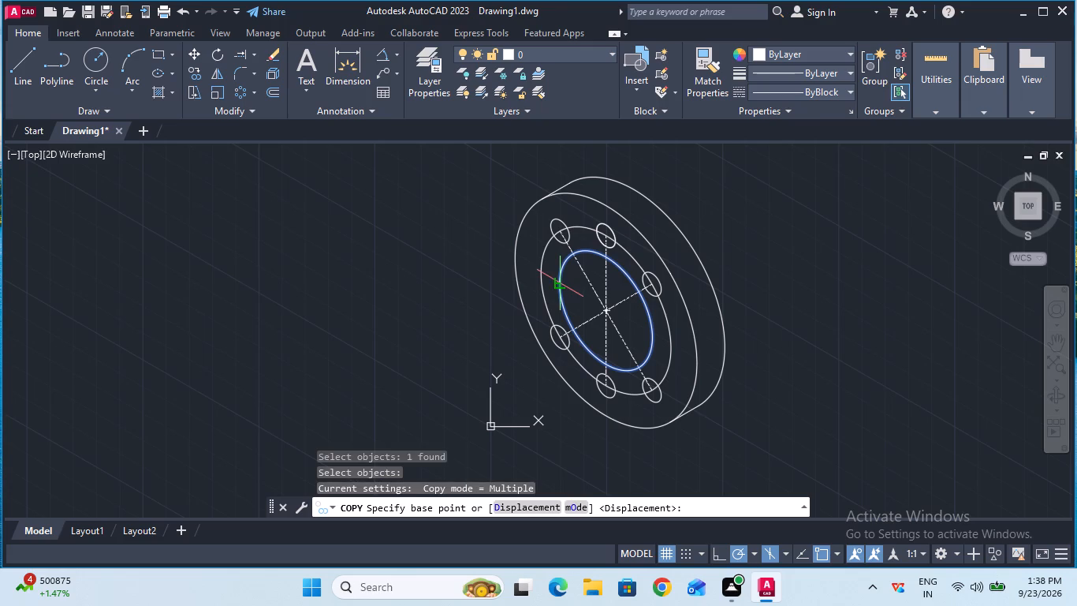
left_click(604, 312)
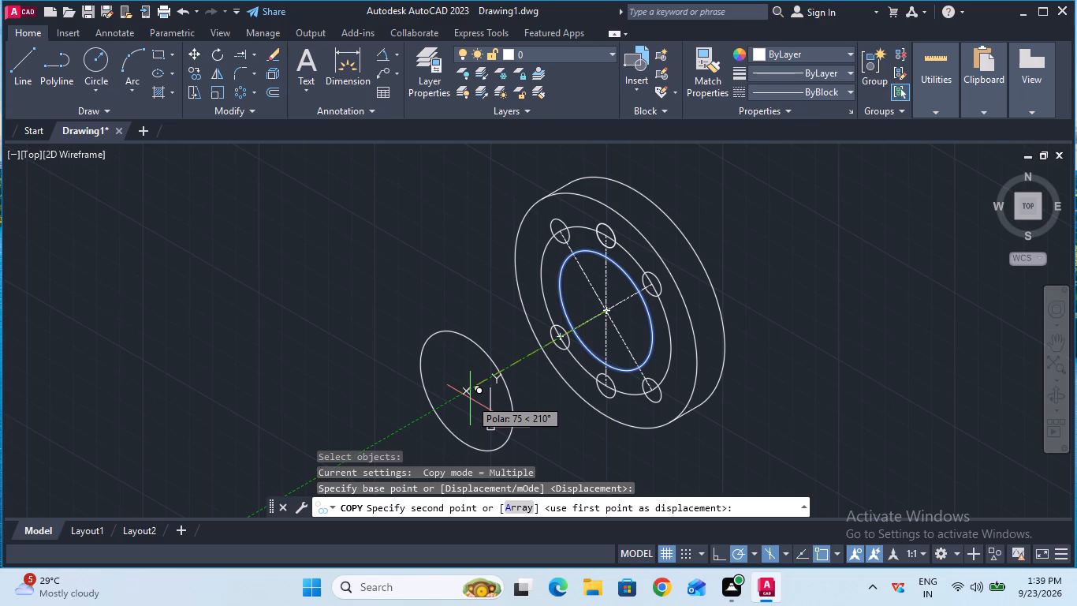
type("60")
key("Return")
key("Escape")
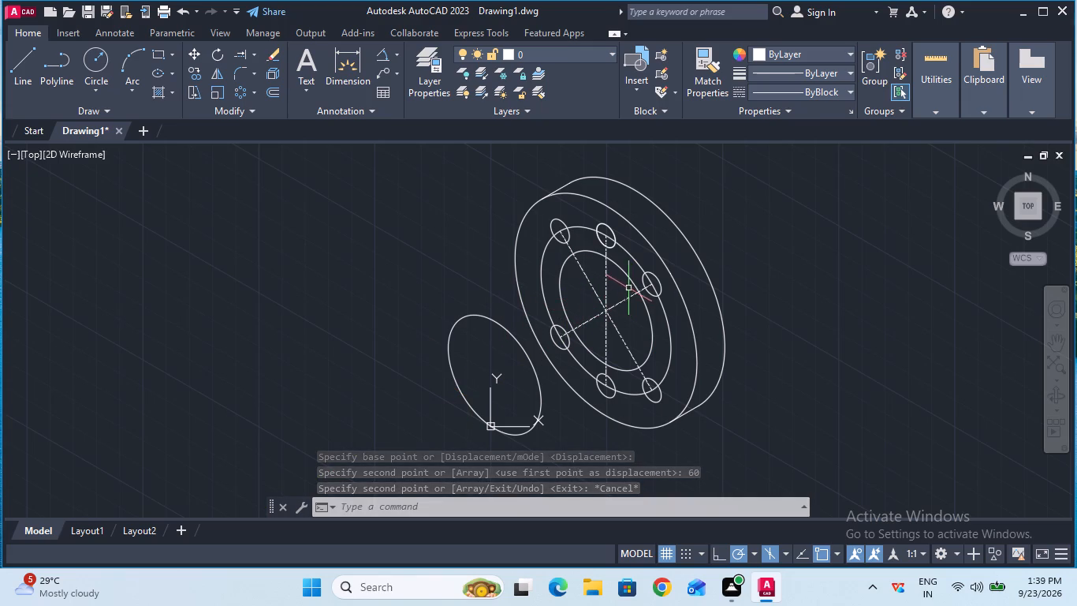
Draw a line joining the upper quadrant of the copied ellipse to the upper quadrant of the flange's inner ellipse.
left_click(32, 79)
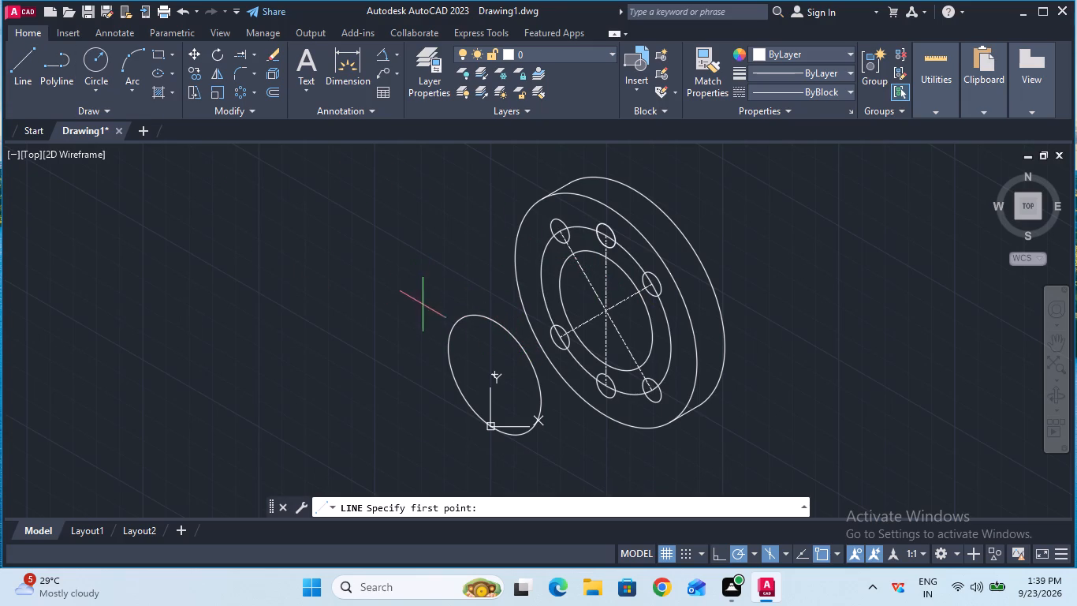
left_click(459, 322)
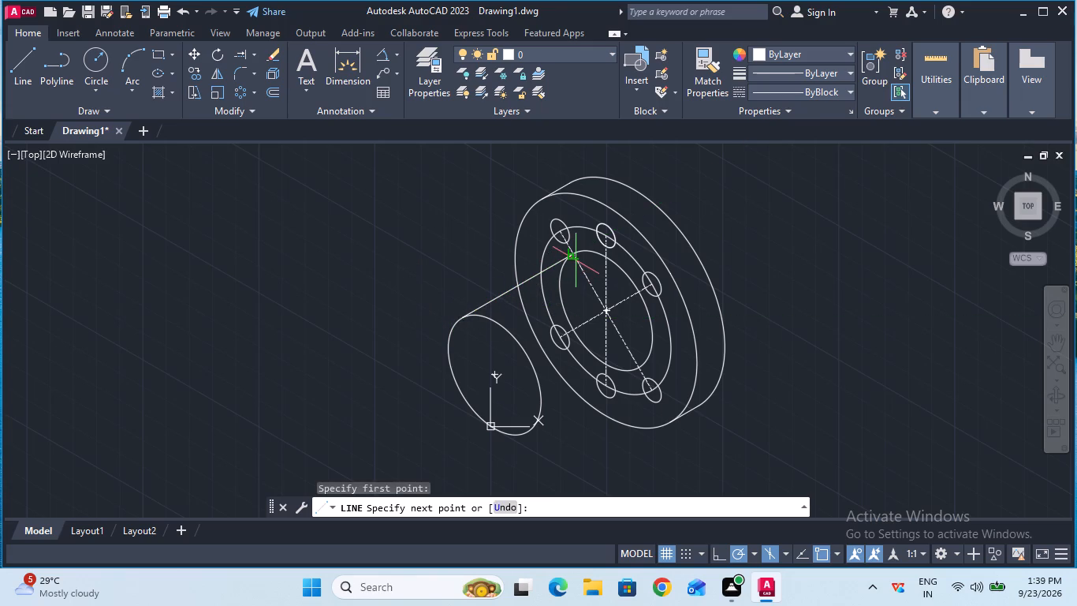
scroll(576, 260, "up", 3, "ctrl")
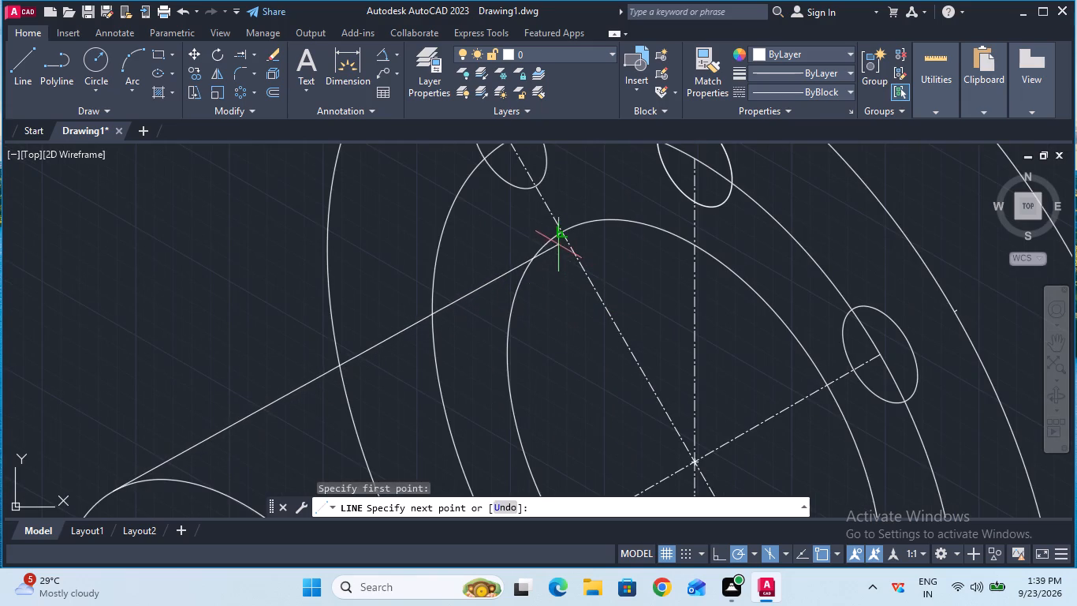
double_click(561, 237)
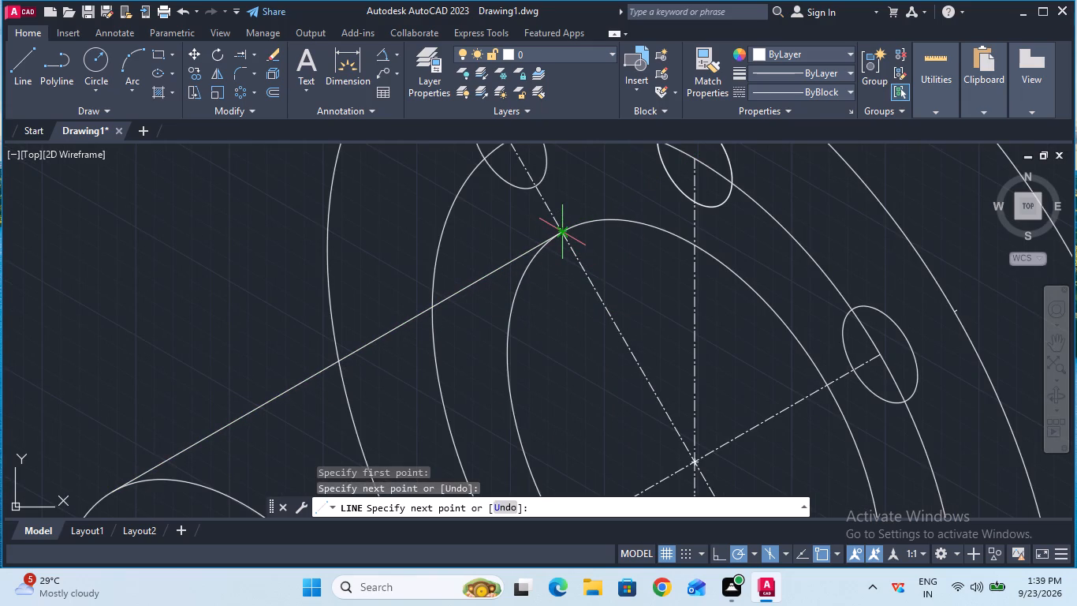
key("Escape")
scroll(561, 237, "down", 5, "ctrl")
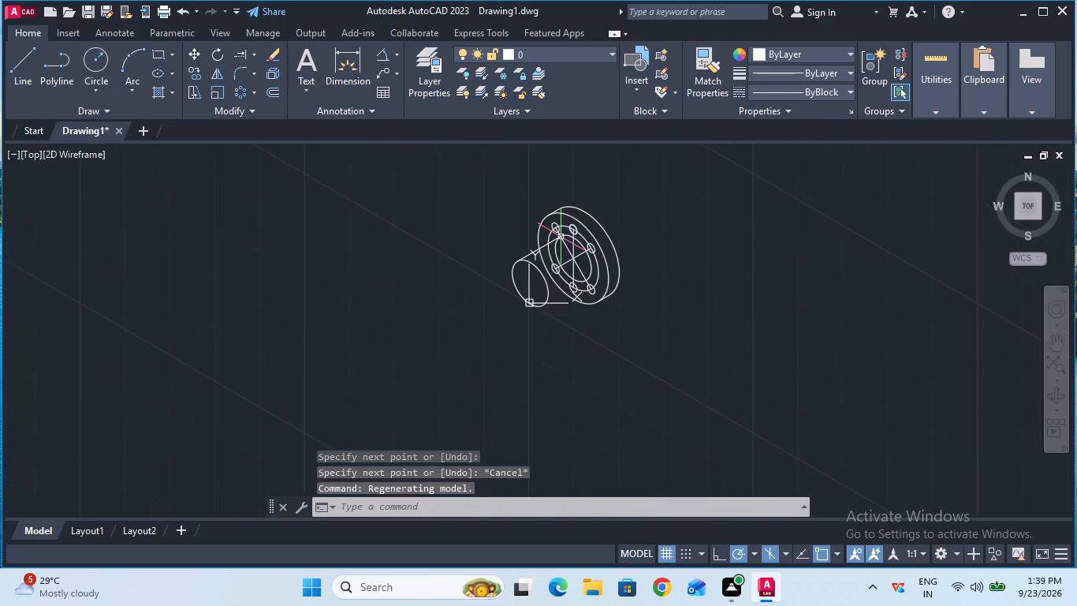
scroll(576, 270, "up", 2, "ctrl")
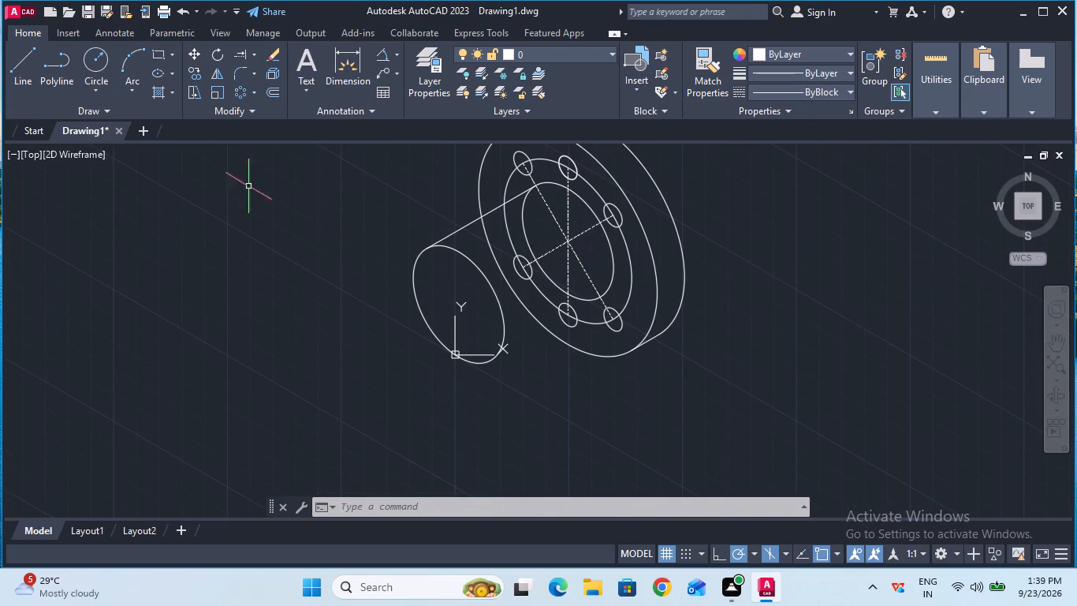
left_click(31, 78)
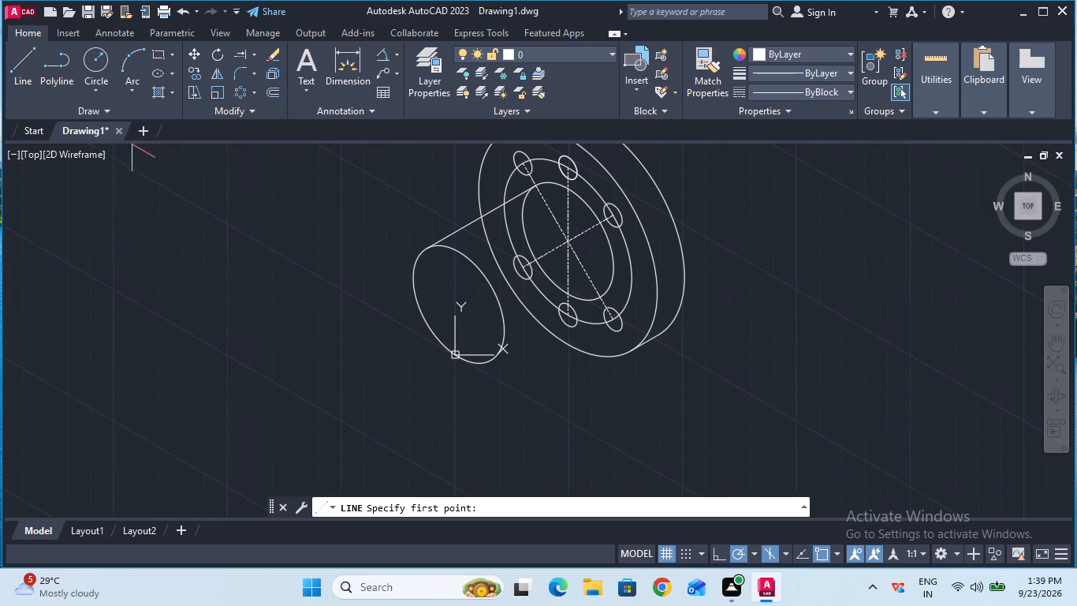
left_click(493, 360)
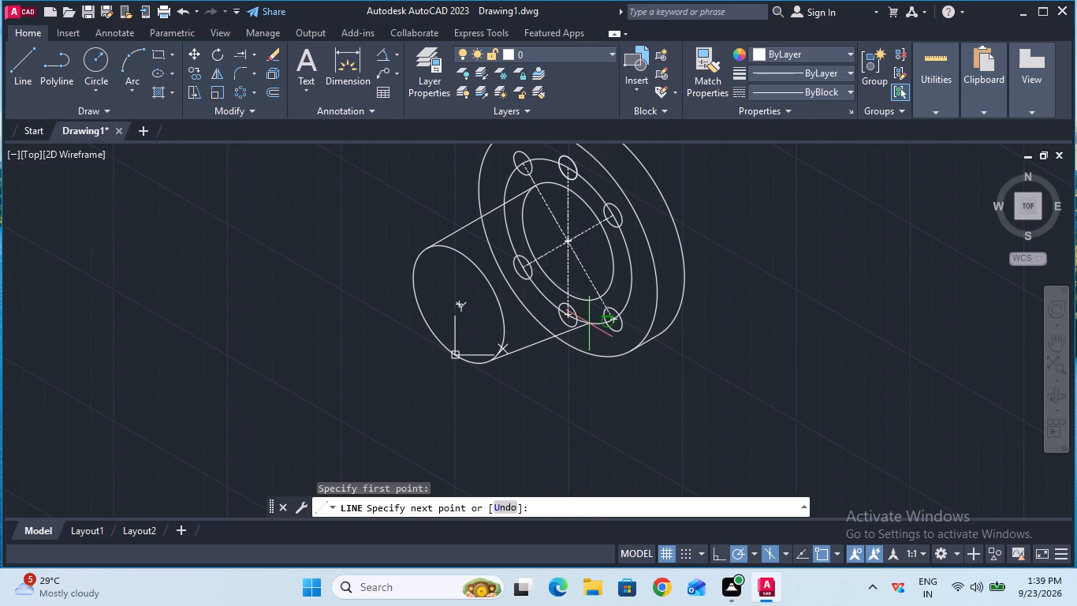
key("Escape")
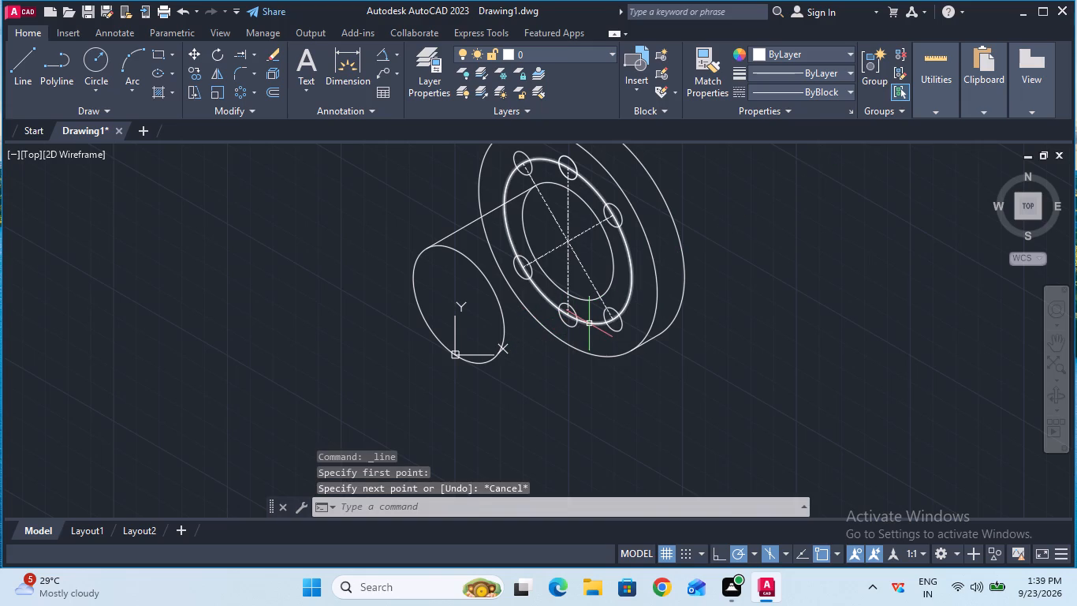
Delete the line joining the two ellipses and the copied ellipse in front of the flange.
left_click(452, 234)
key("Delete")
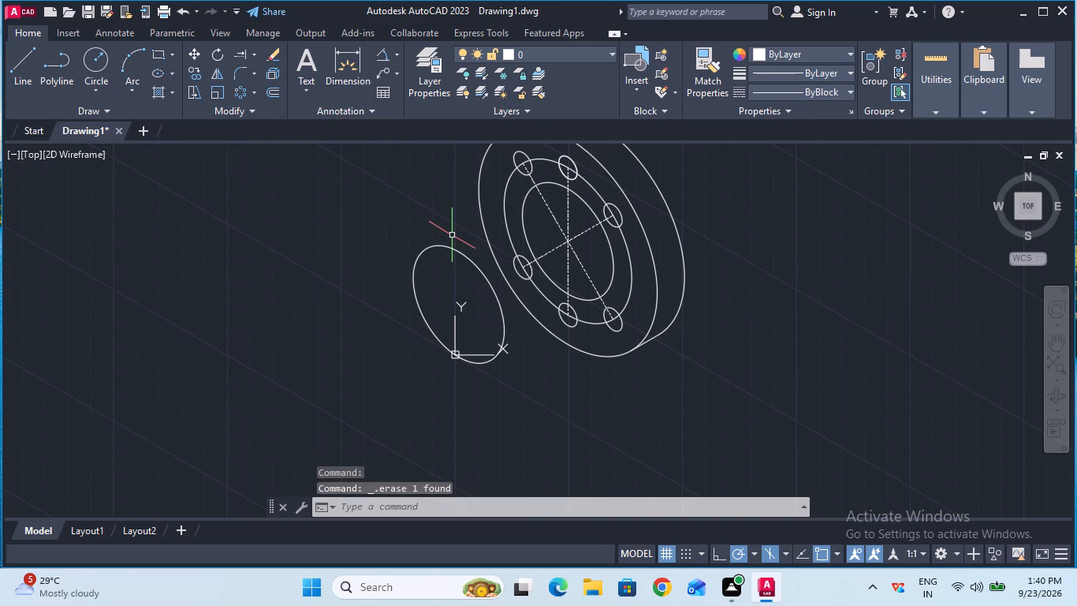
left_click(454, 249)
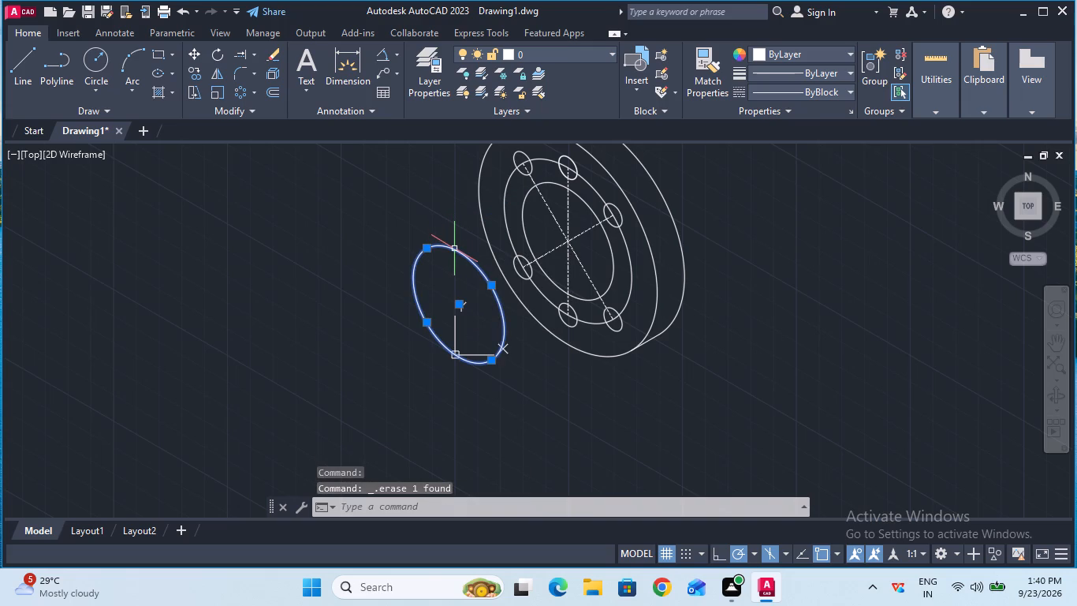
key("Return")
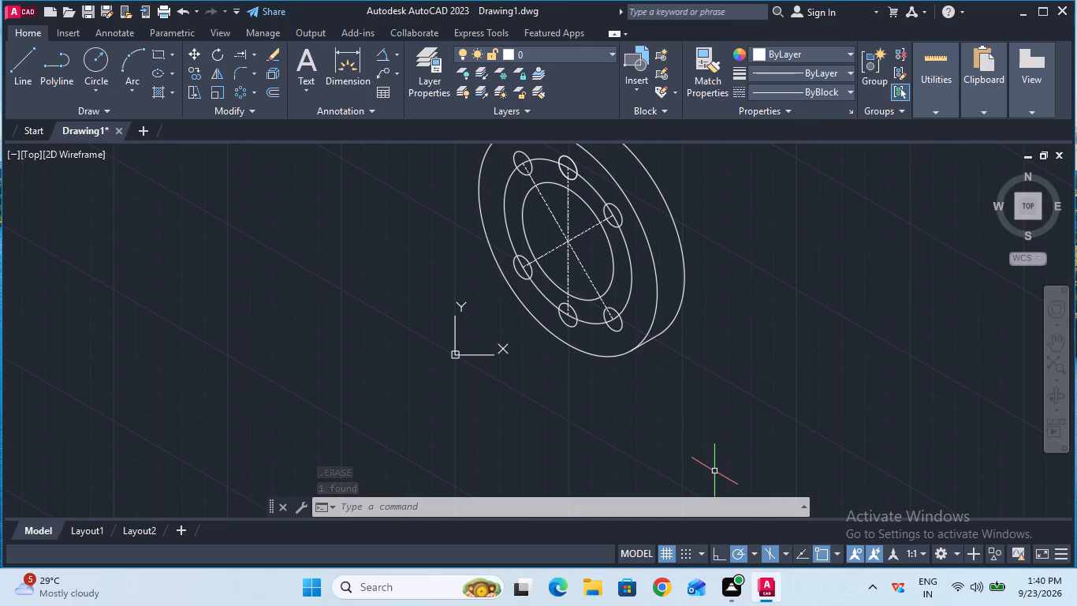
With Ortho mode on and the top isoplane active, copy the flange's inner ellipse 60 mm along 210°.
left_click(716, 557)
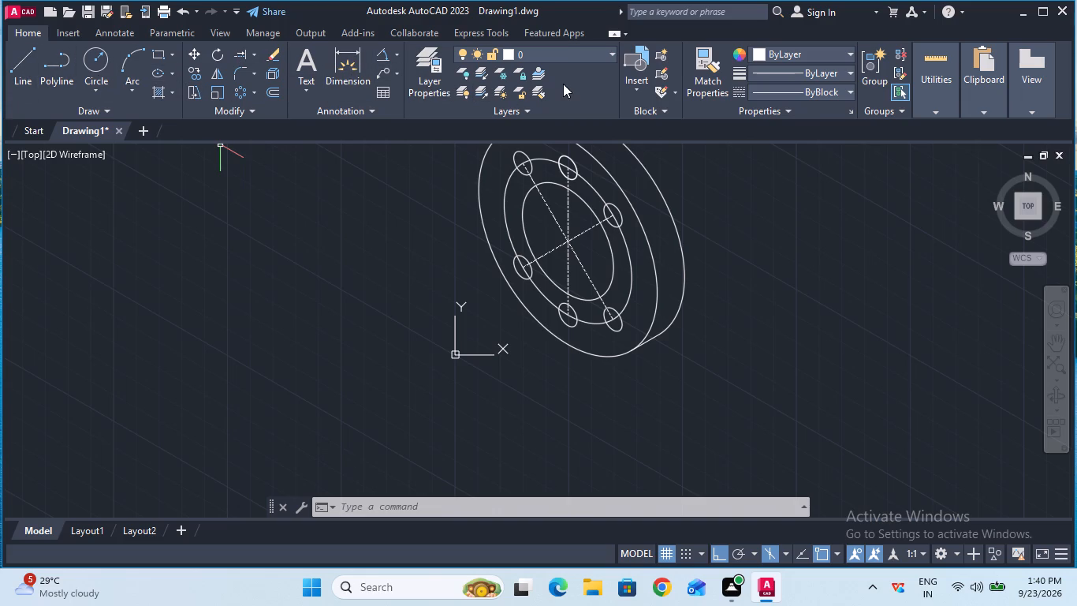
left_click(203, 70)
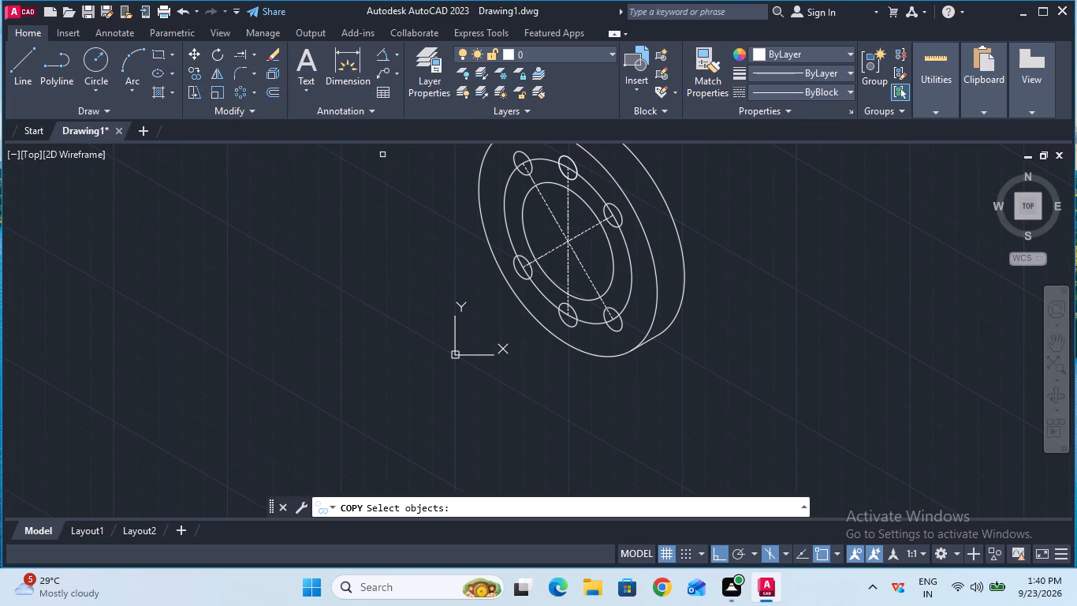
left_click(553, 181)
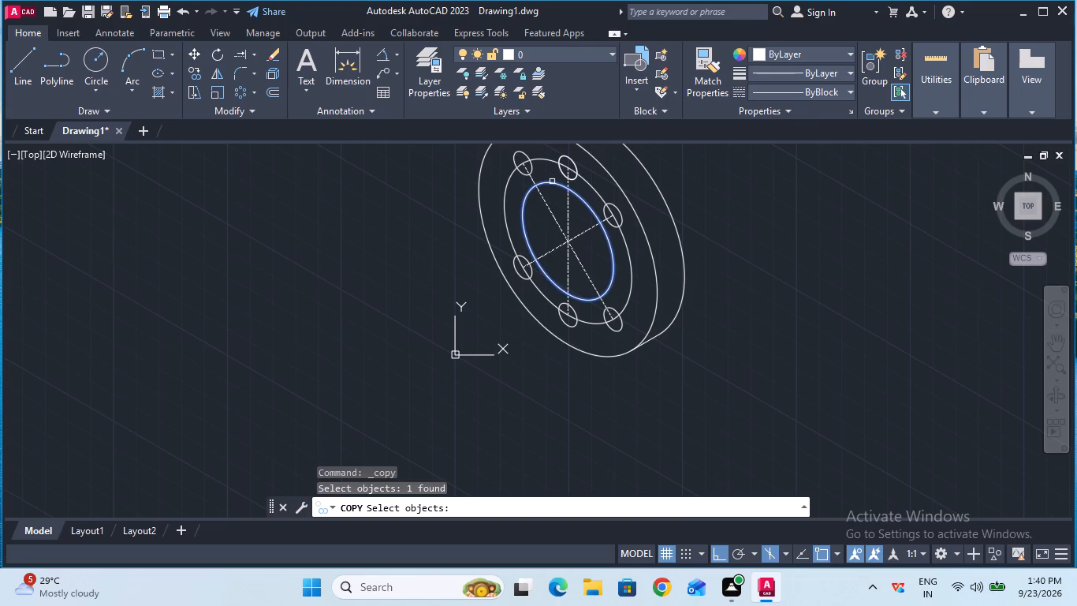
key("Return")
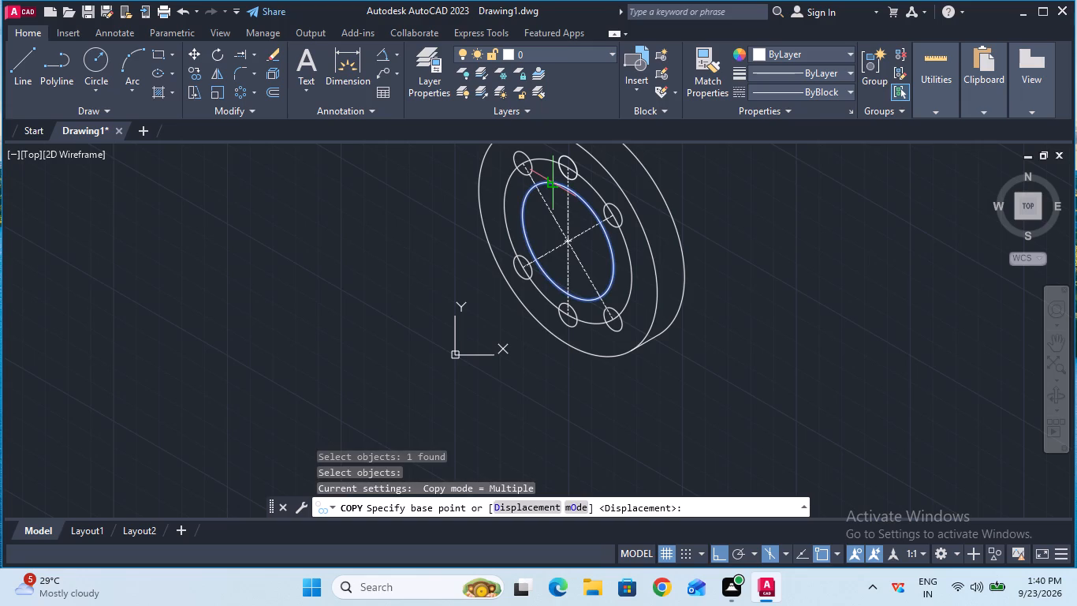
left_click(551, 181)
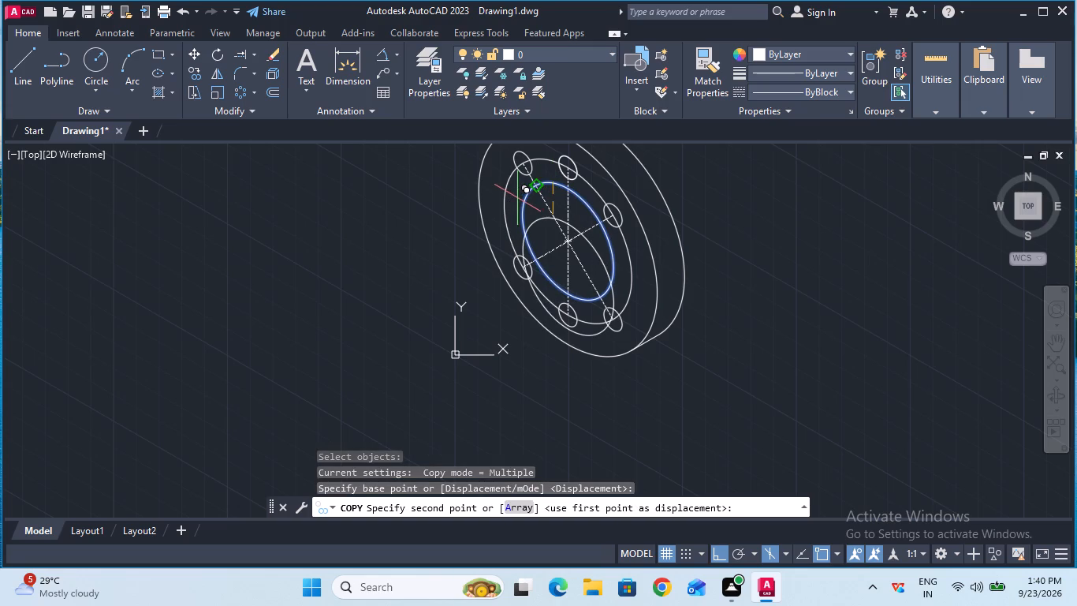
key("F5")
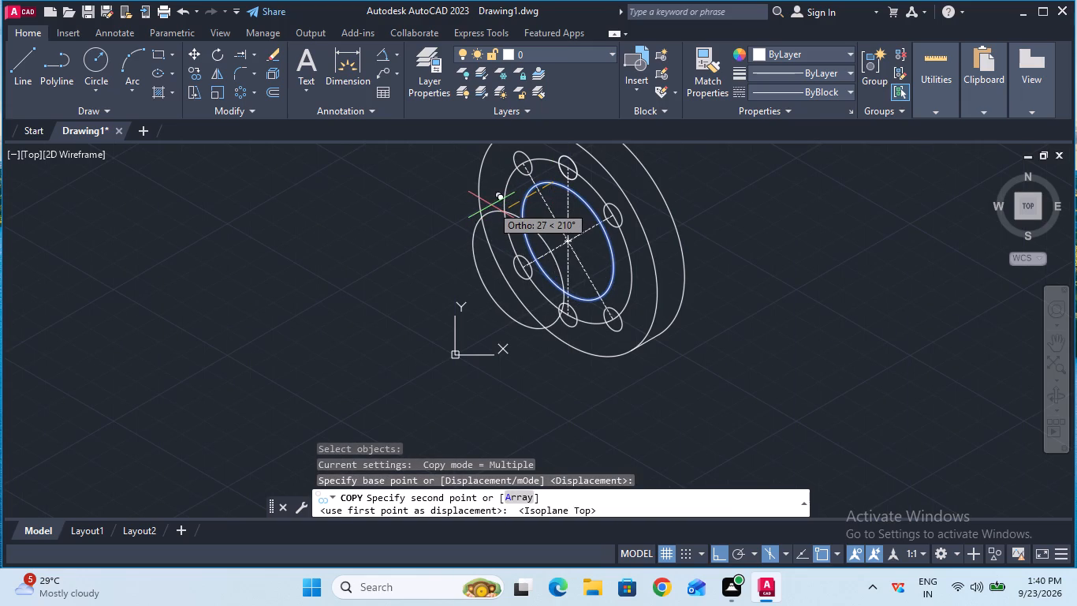
type("60")
key("Return")
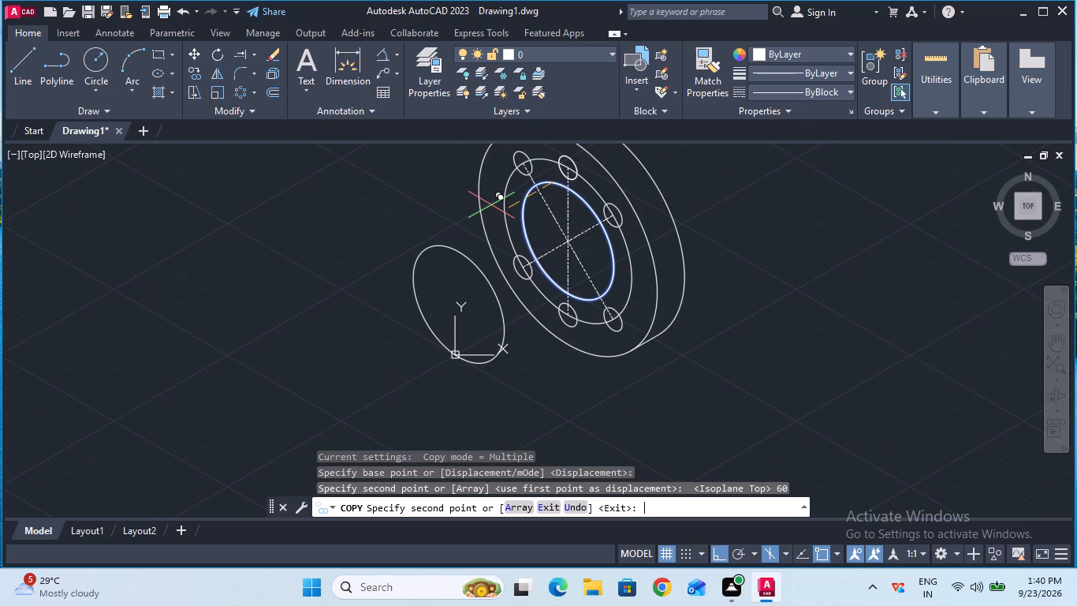
key("Escape")
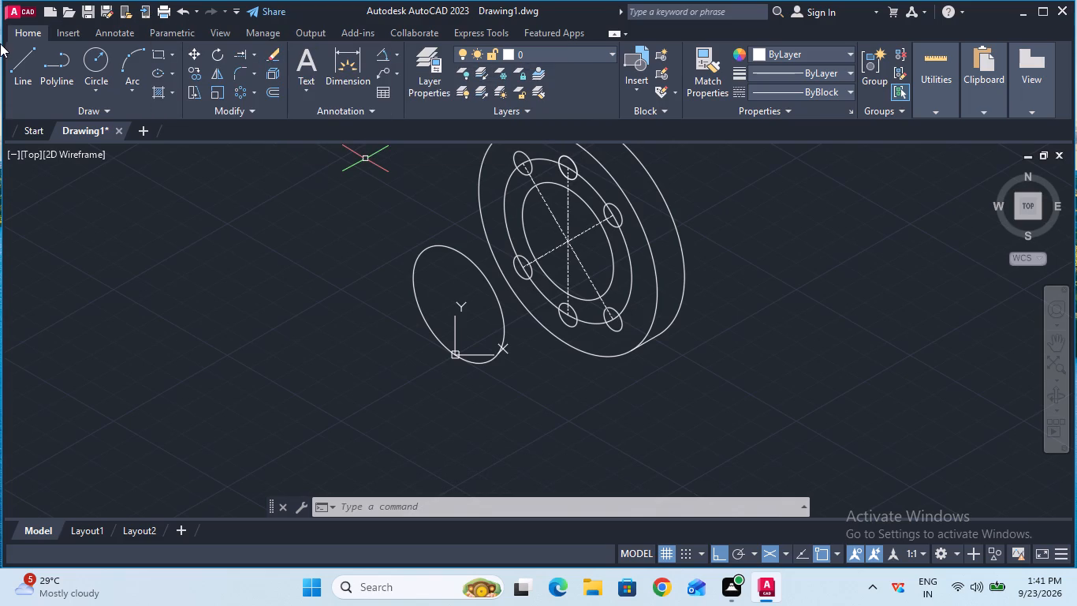
Draw a line from the upper quadrant of the flange's inner ellipse to the matching quadrant of the copied ellipse.
left_click(20, 69)
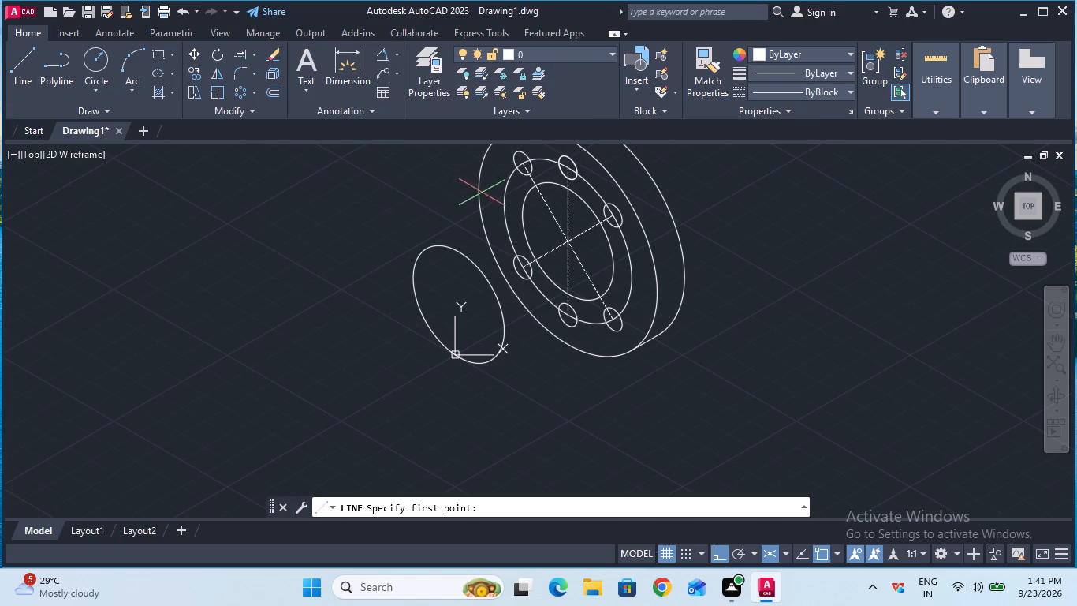
left_click(541, 186)
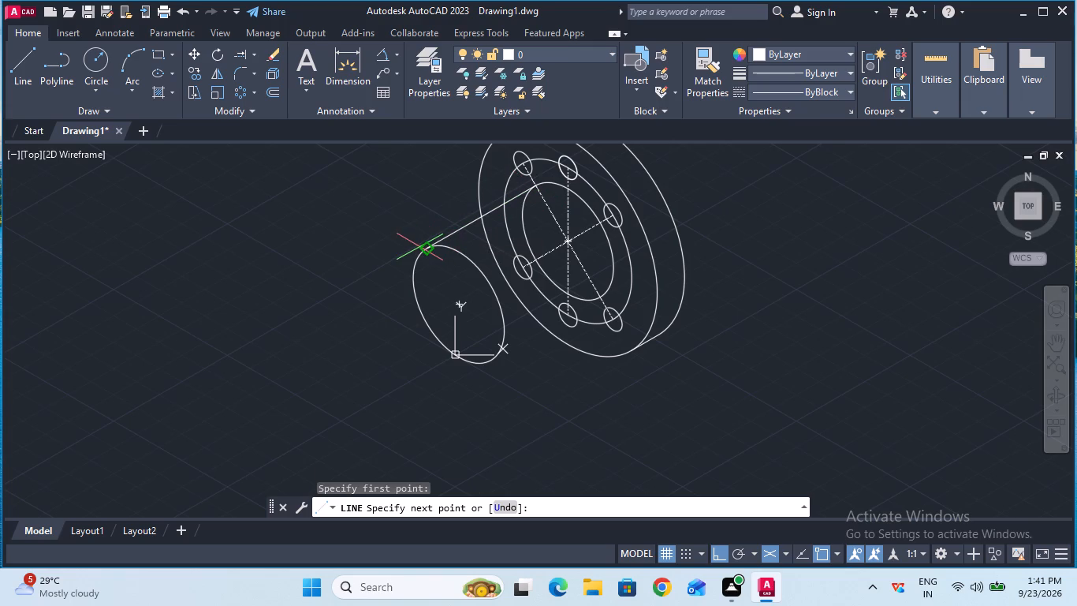
left_click(419, 247)
key("Escape")
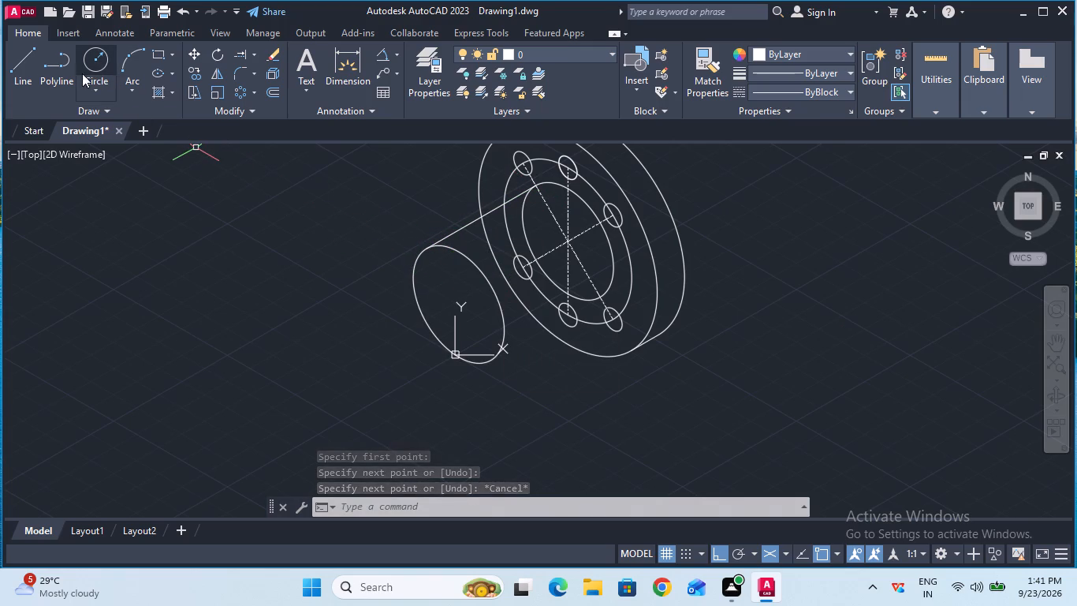
Draw the cylinder's lower edge line from the copied ellipse's lower quadrant to the matching point on the flange's inner ellipse.
left_click(24, 69)
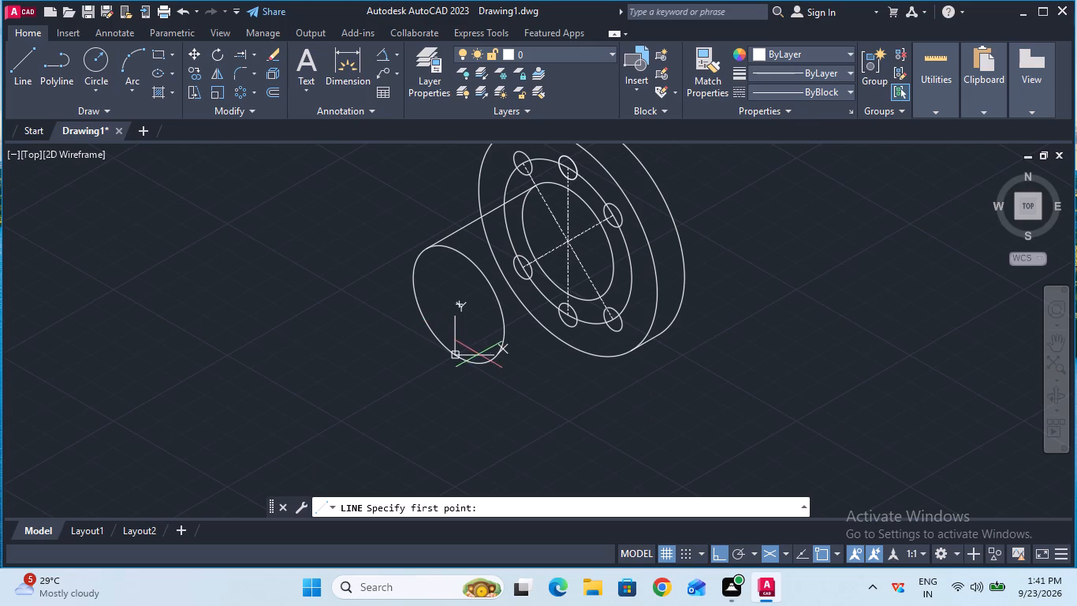
scroll(489, 364, "up", 1, "ctrl")
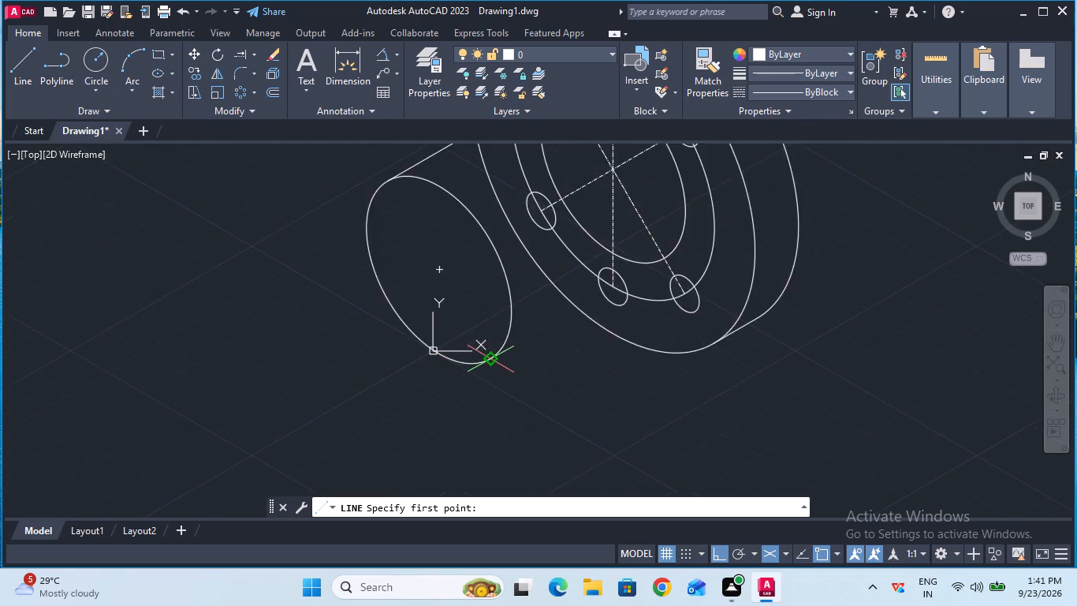
scroll(489, 364, "up", 1, "ctrl")
left_click(488, 356)
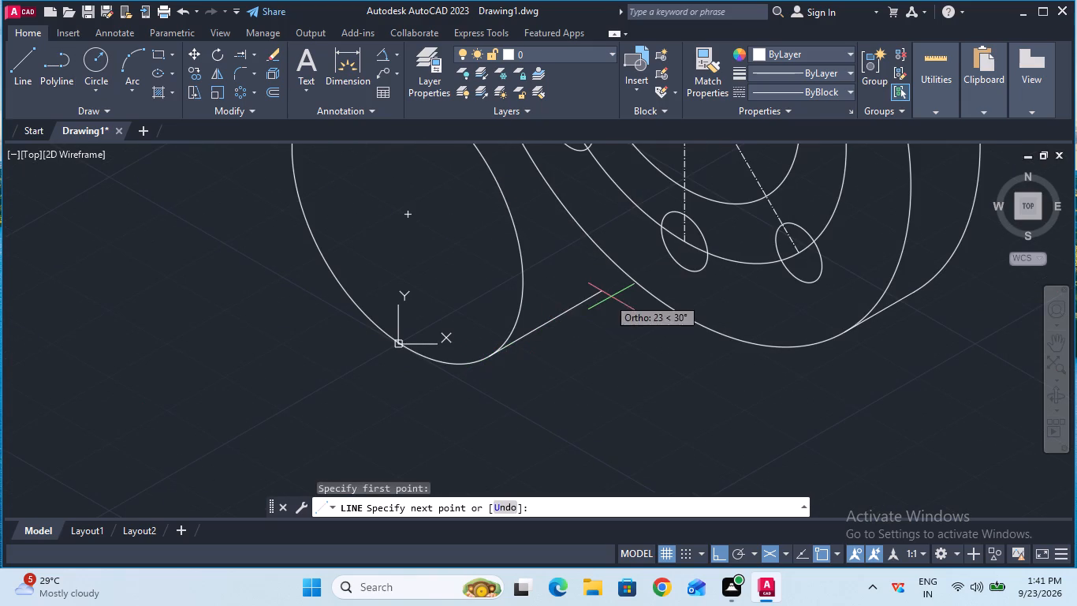
left_click(771, 197)
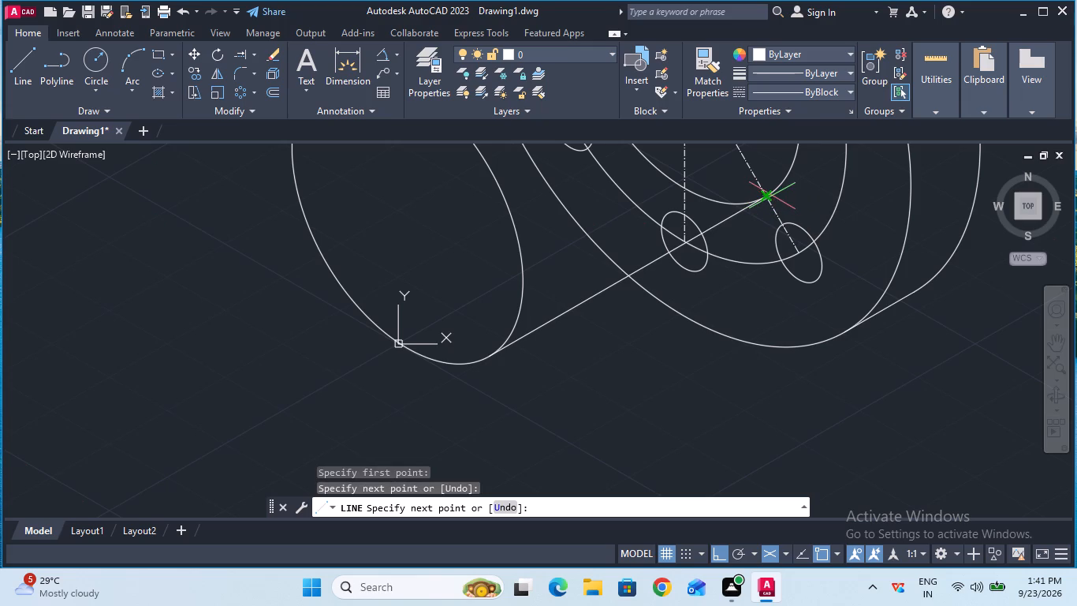
Trim the upper vertical, upper diagonal and 30° centrelines inside the flange's inner ellipse, plus that ellipse's left arc above the 30° centreline.
scroll(775, 196, "up", 1, "ctrl")
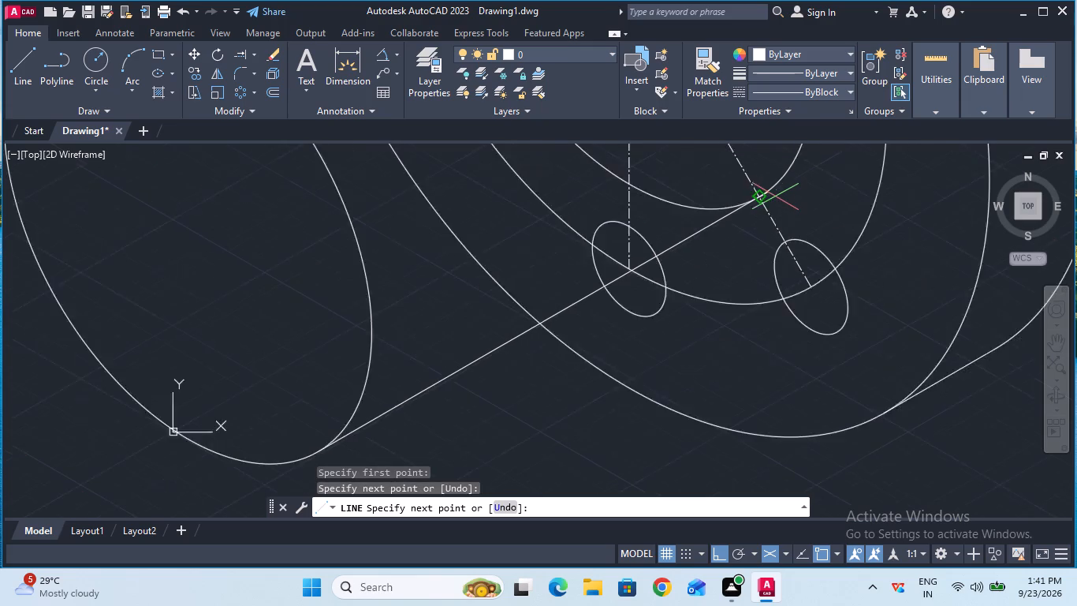
scroll(775, 196, "up", 4, "ctrl")
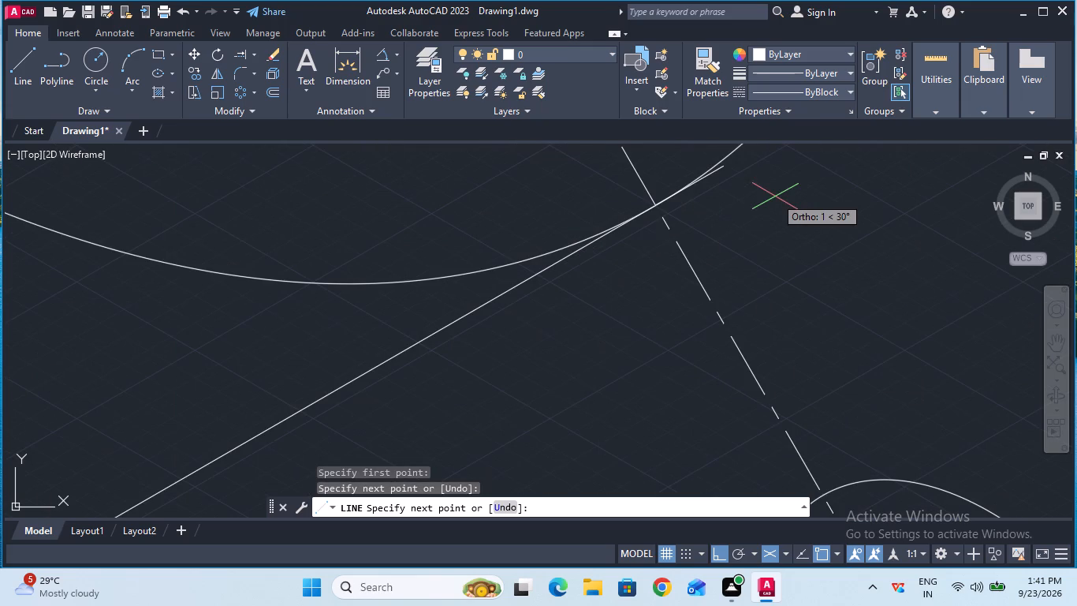
scroll(775, 196, "down", 2, "ctrl")
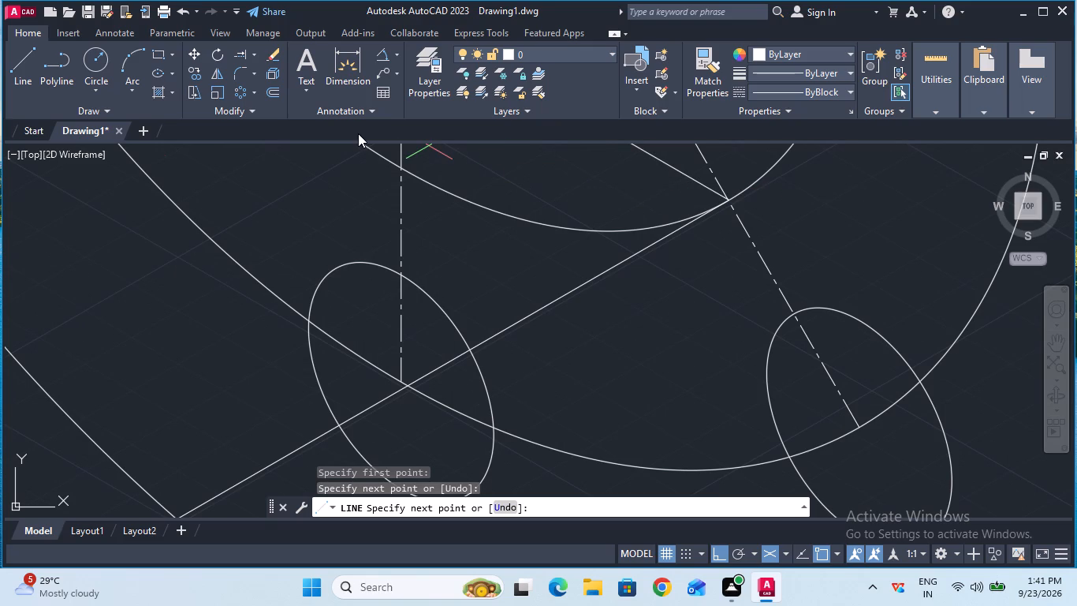
left_click(252, 58)
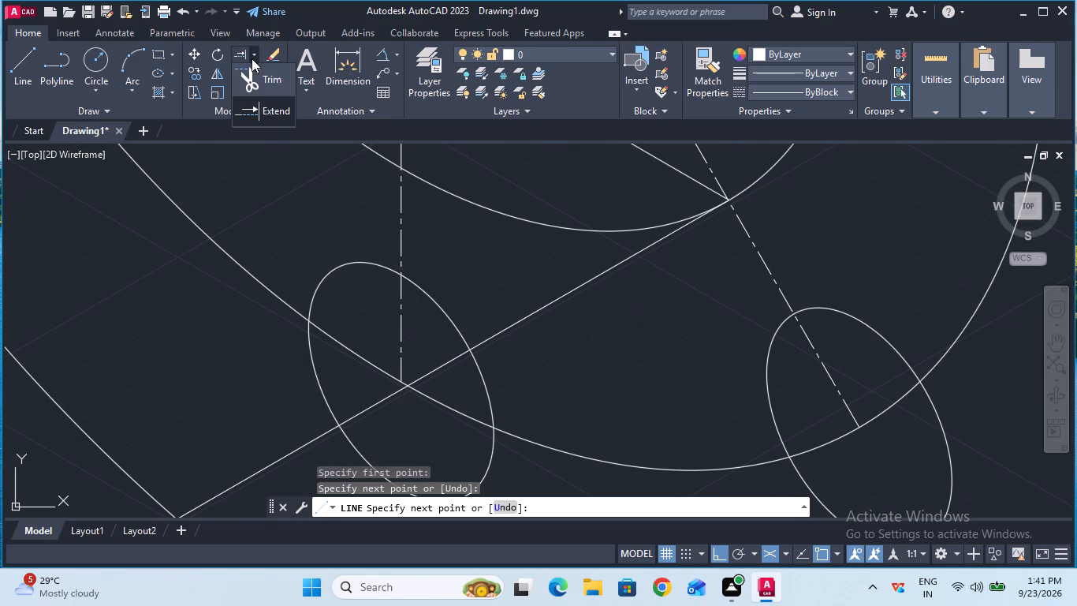
left_click(255, 73)
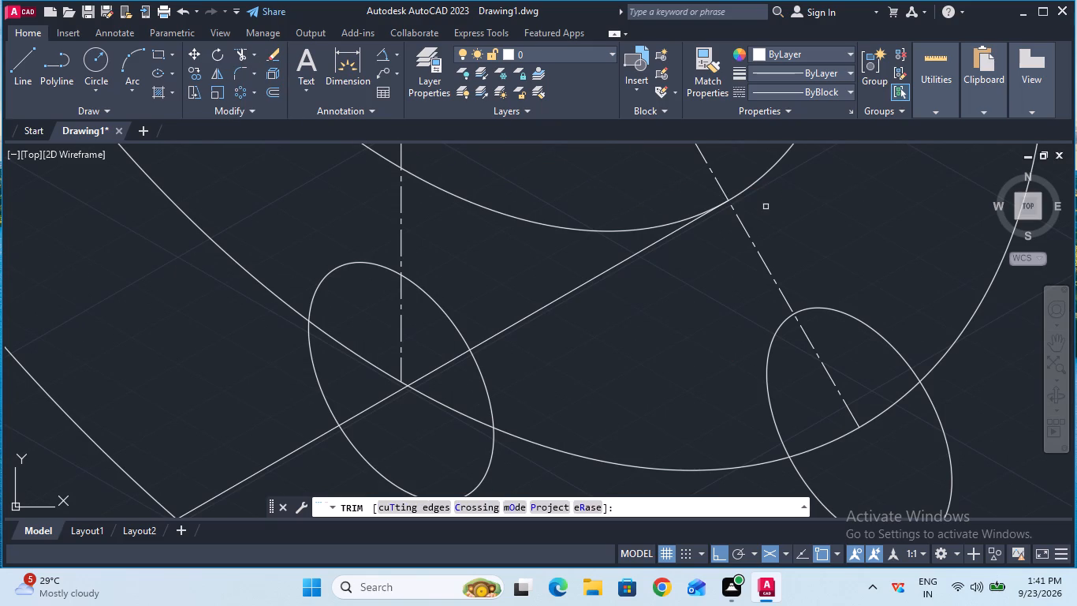
scroll(766, 207, "up", 3, "ctrl")
scroll(766, 207, "down", 1, "ctrl")
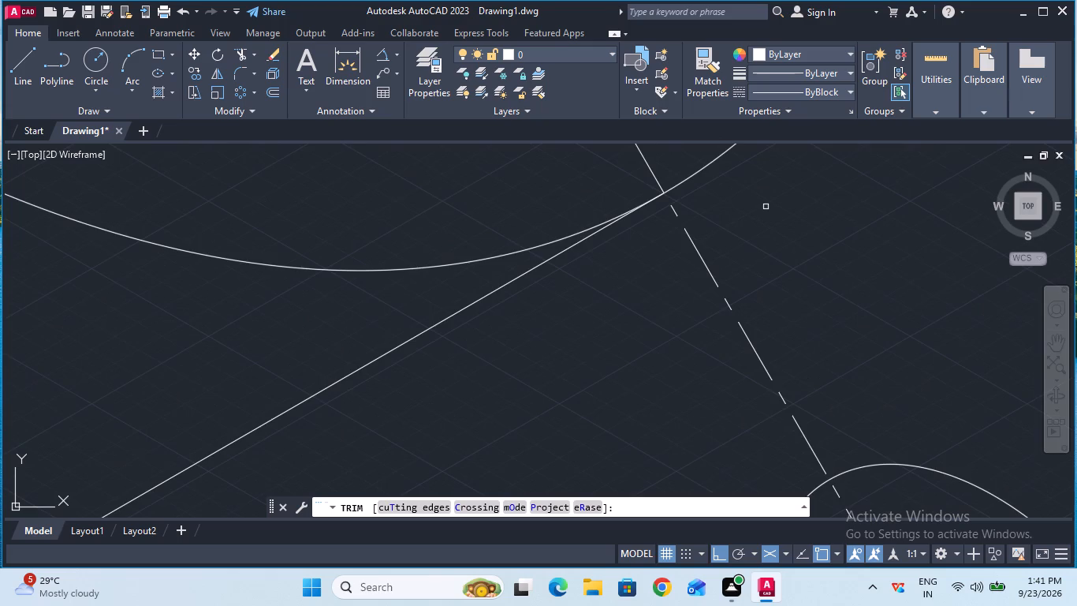
scroll(766, 207, "down", 2, "ctrl")
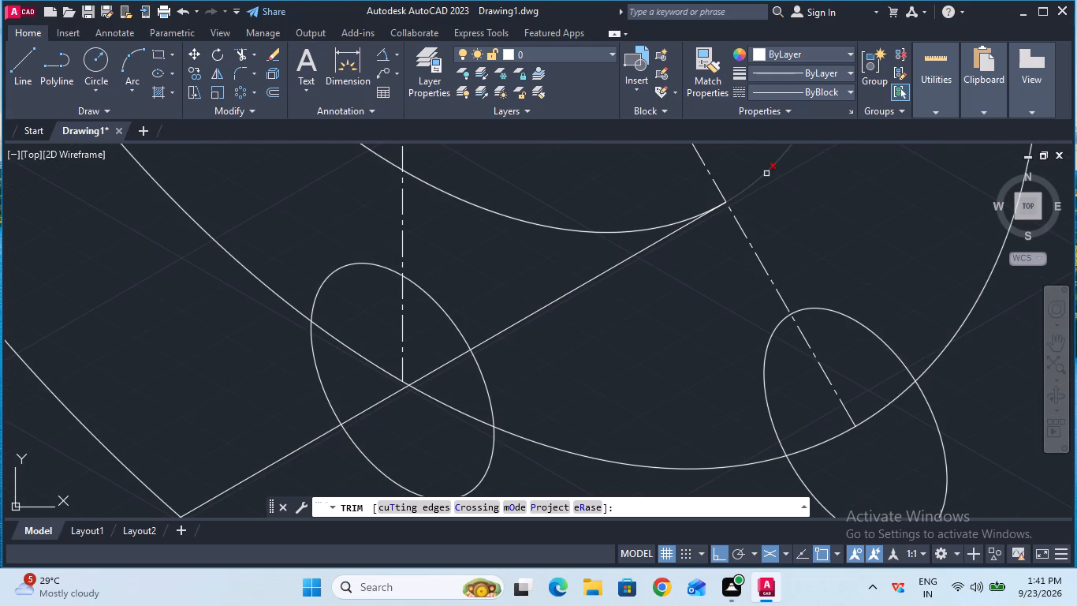
scroll(747, 157, "up", 4, "ctrl")
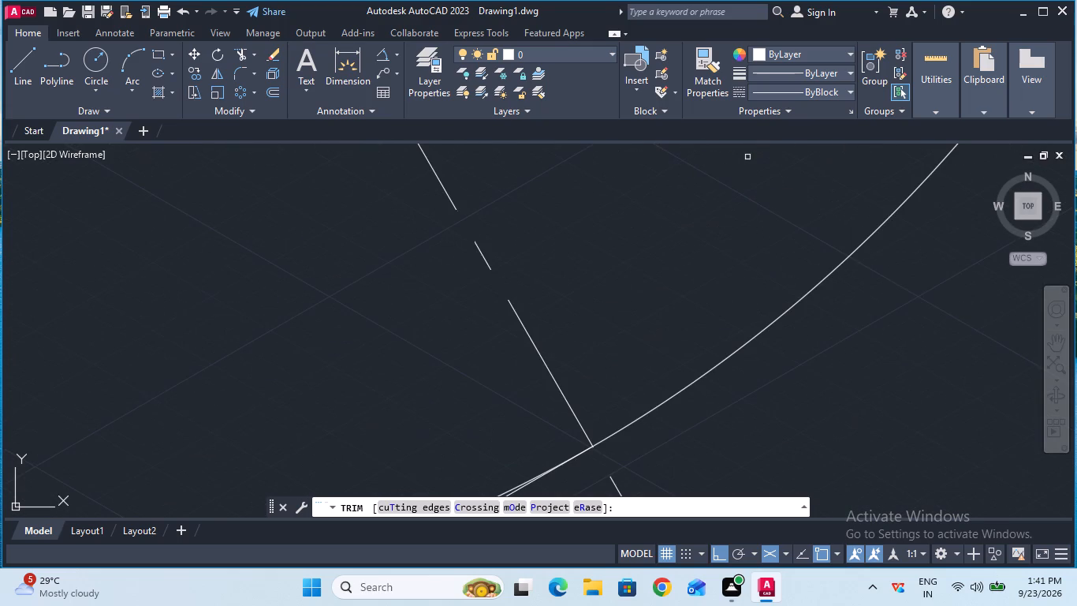
scroll(670, 326, "down", 1, "ctrl")
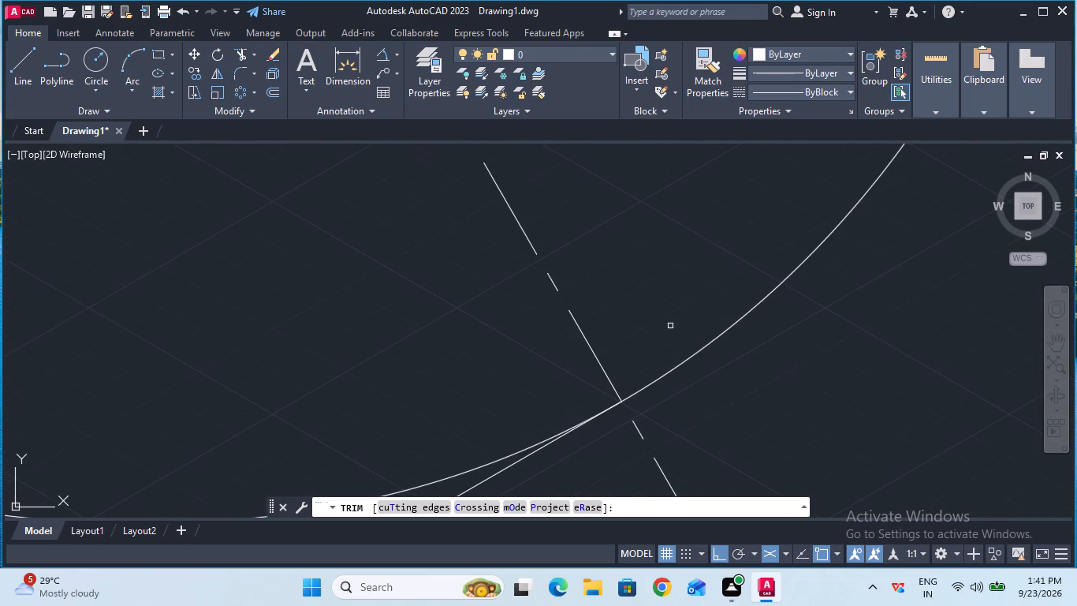
scroll(670, 326, "down", 2, "ctrl")
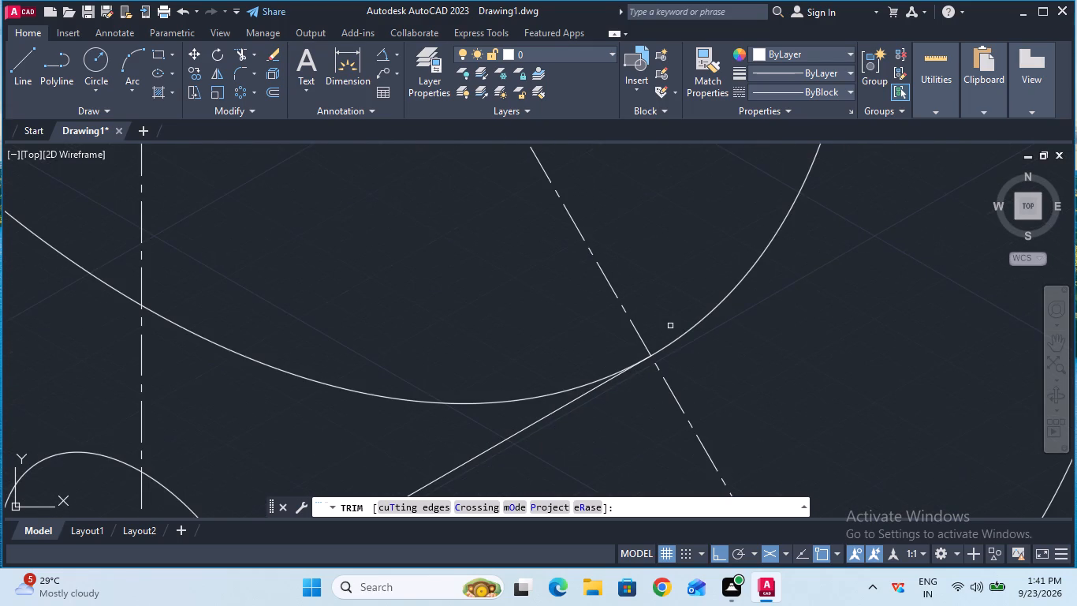
scroll(670, 326, "down", 3, "ctrl")
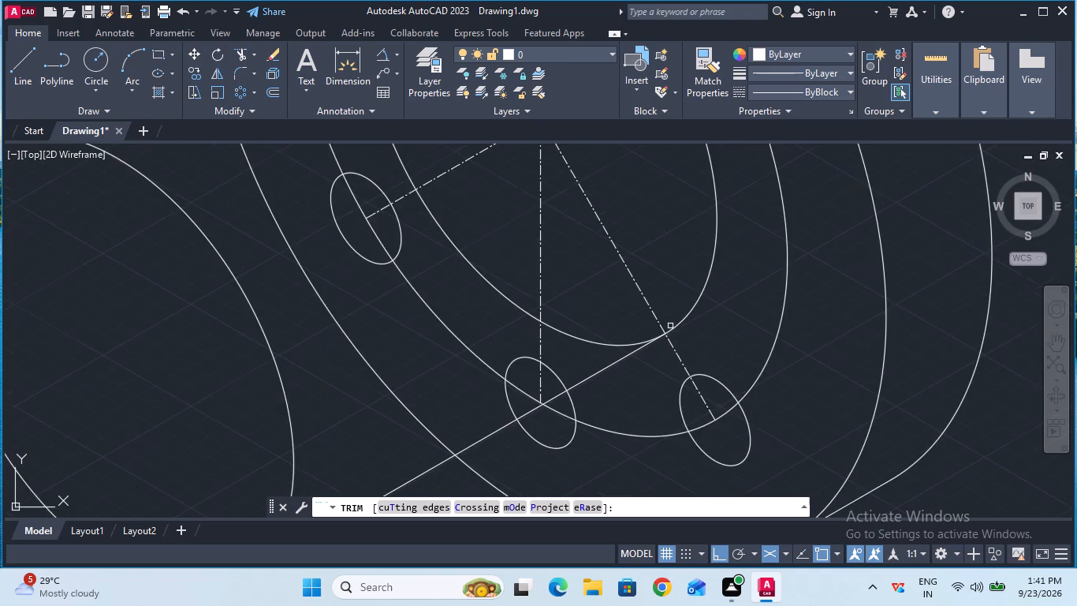
scroll(670, 326, "down", 1, "ctrl")
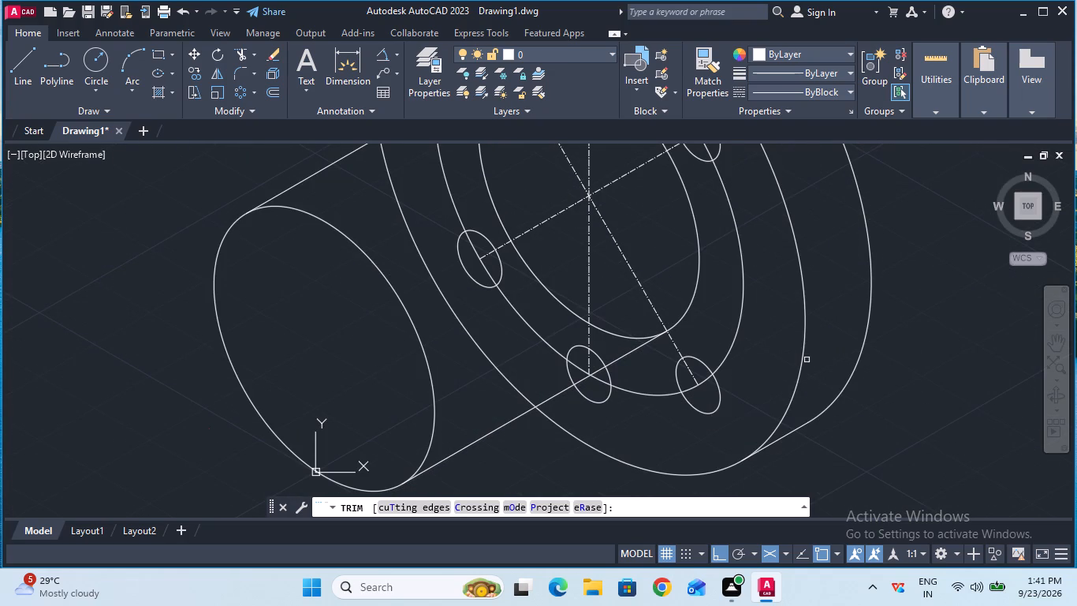
scroll(807, 360, "down", 1, "ctrl")
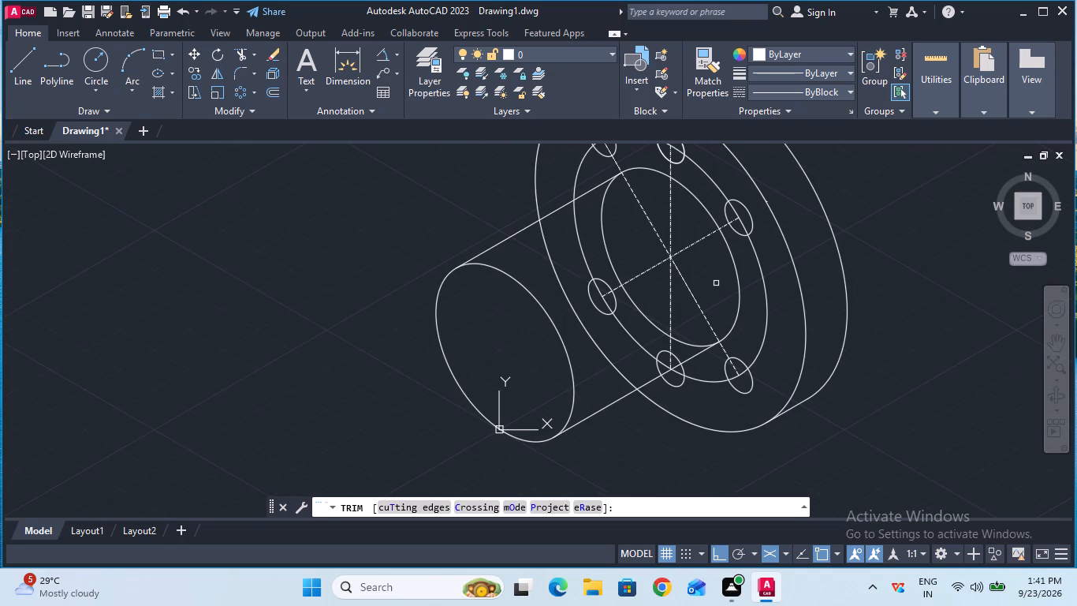
left_click(670, 201)
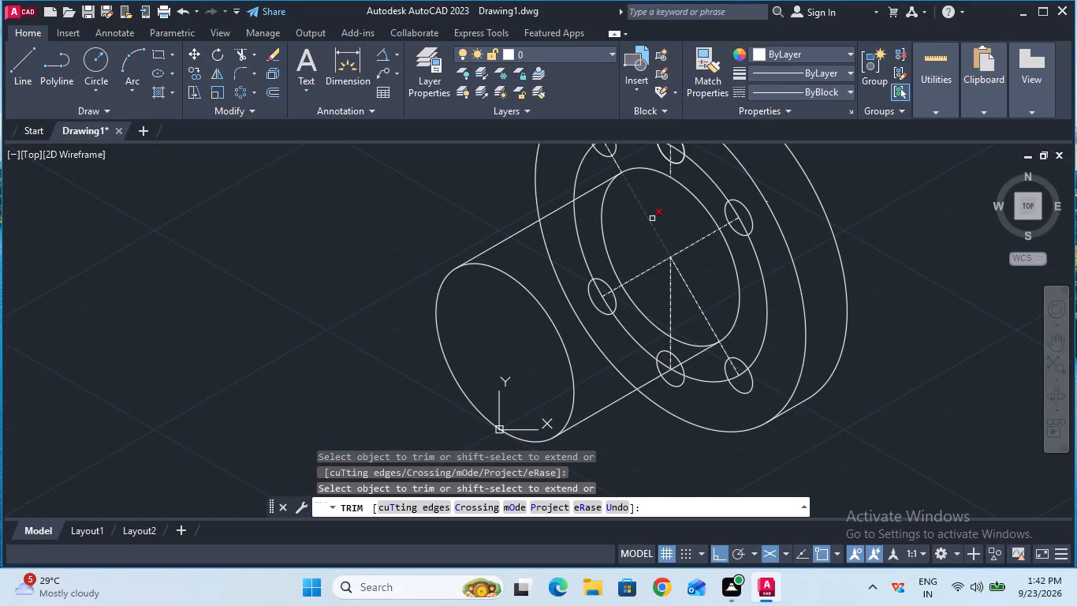
left_click(652, 219)
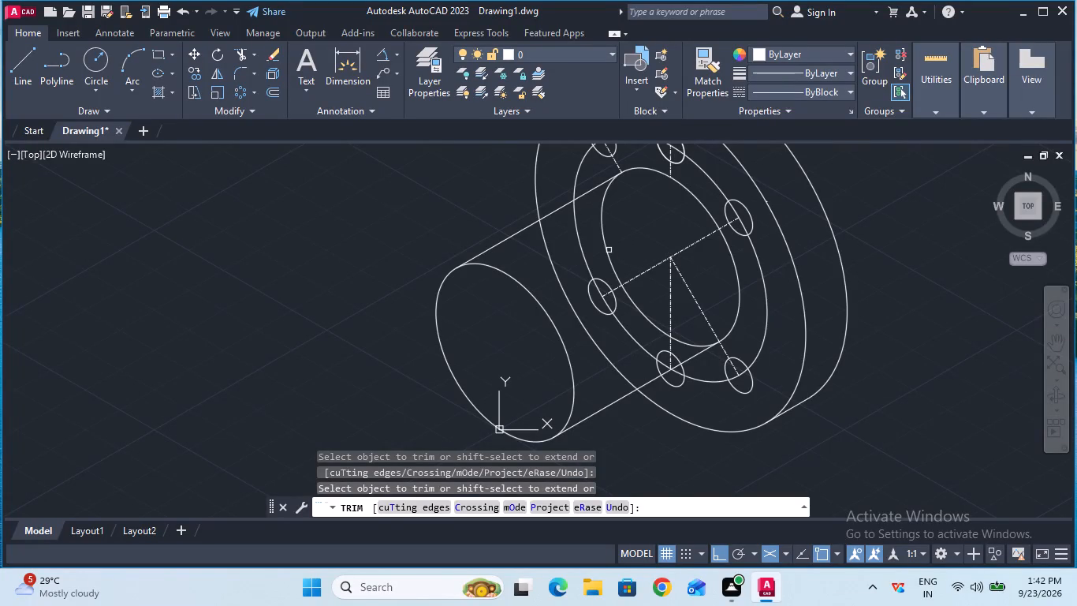
left_click(606, 252)
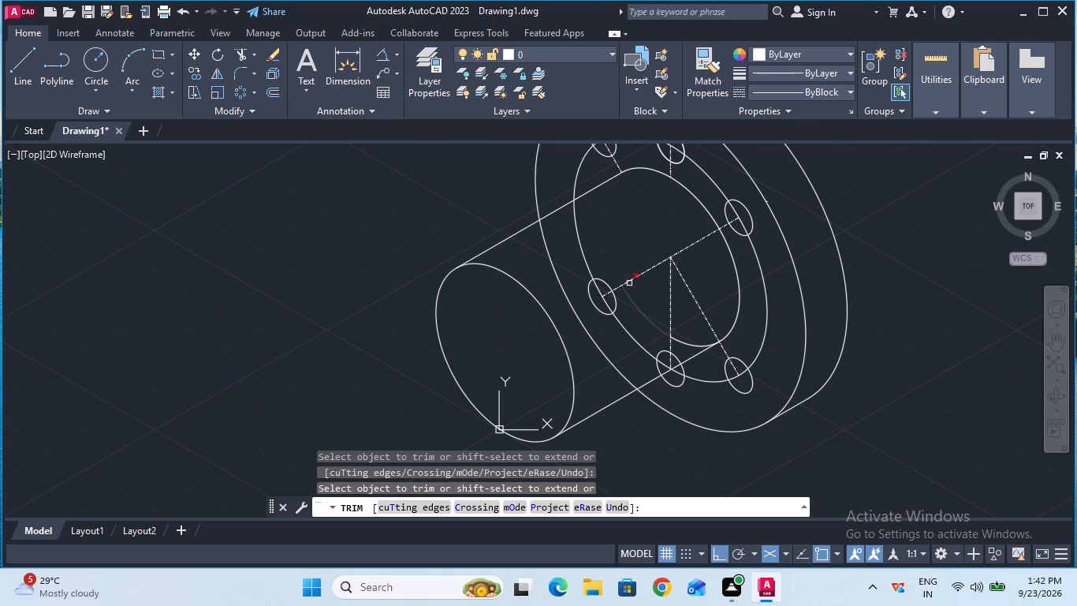
left_click(685, 251)
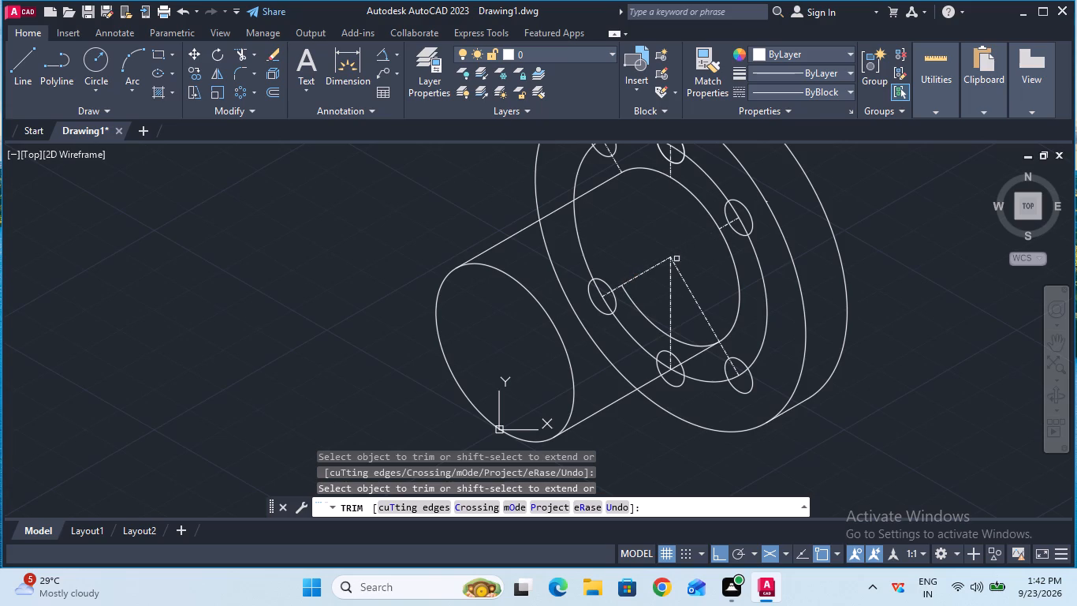
left_click(649, 264)
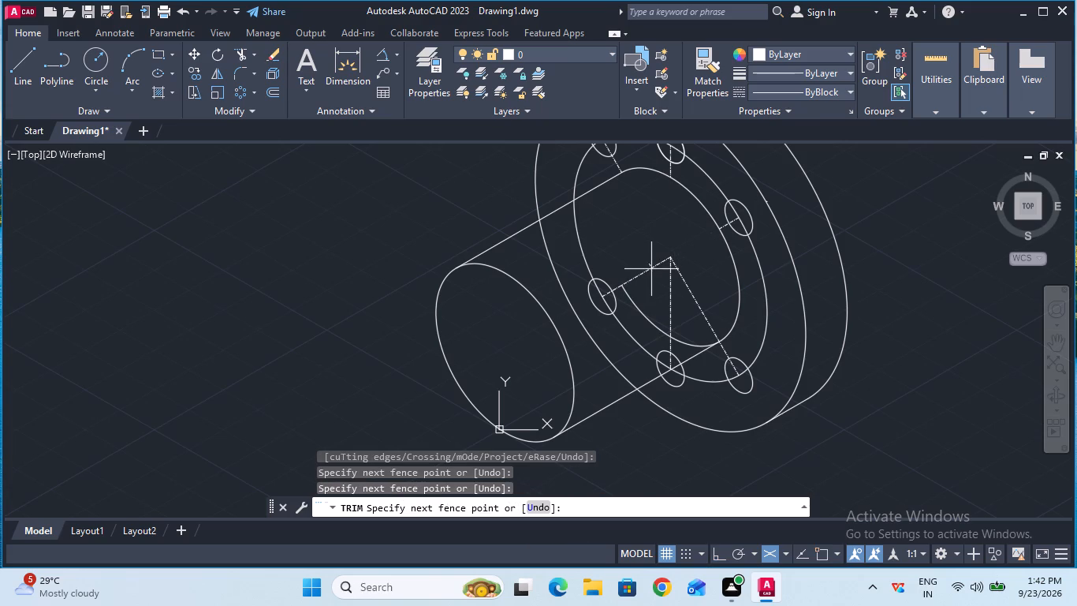
left_click(651, 269)
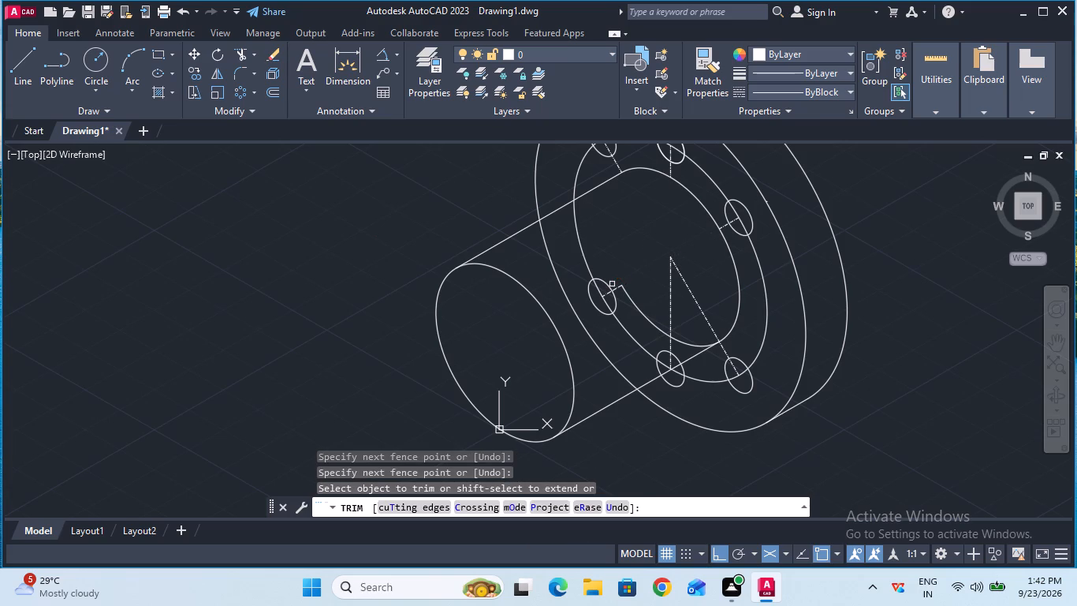
Trim away the flange's left bolt hole behind the cylinder, with the adjoining bolt-circle arc and the leftover centreline stub.
left_click(609, 282)
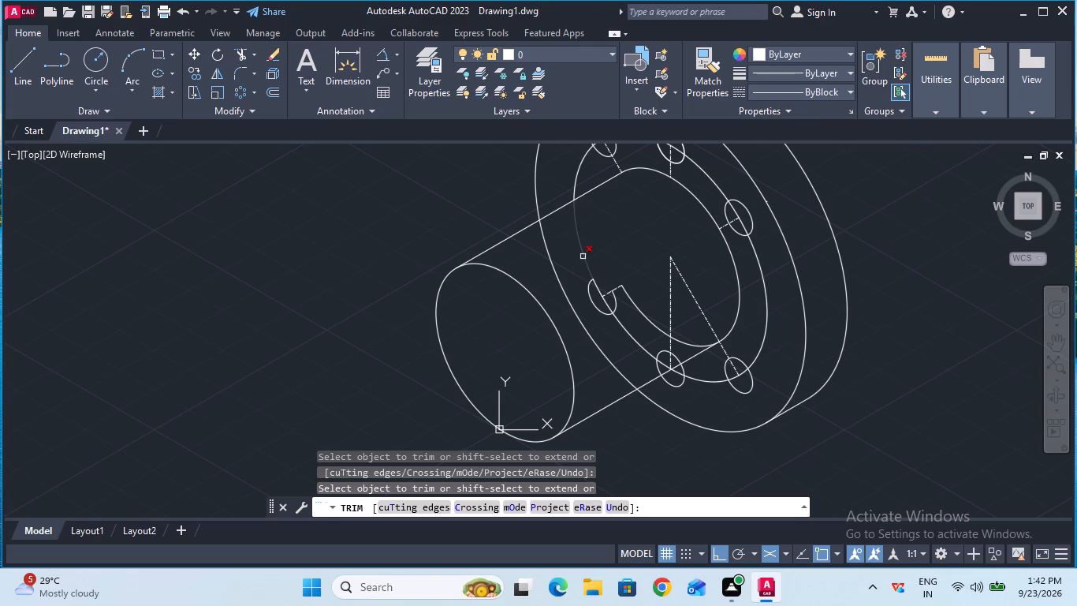
left_click(583, 256)
left_click(587, 294)
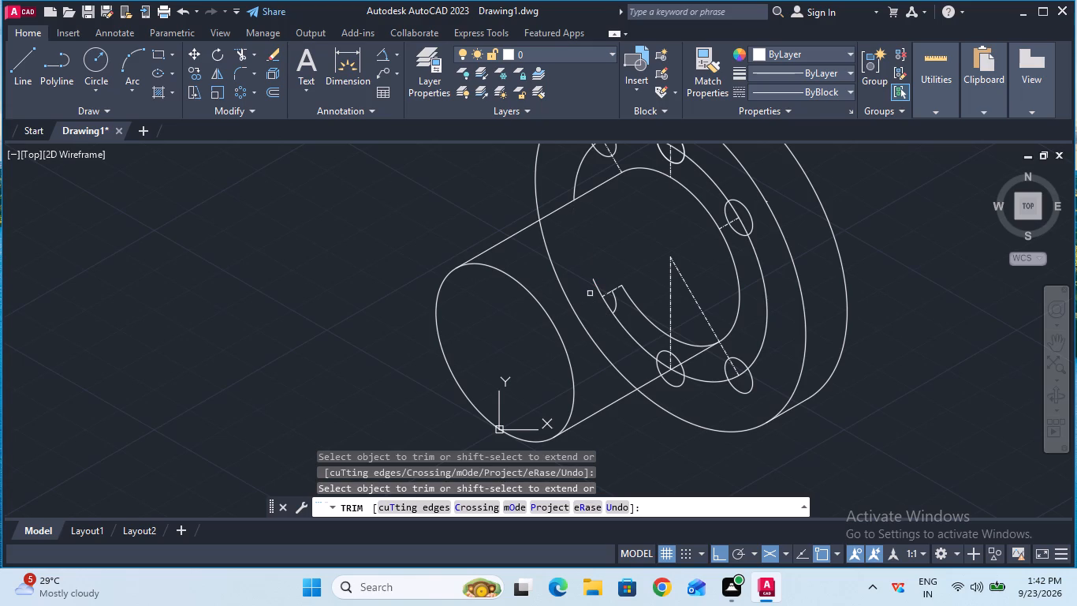
left_click(598, 290)
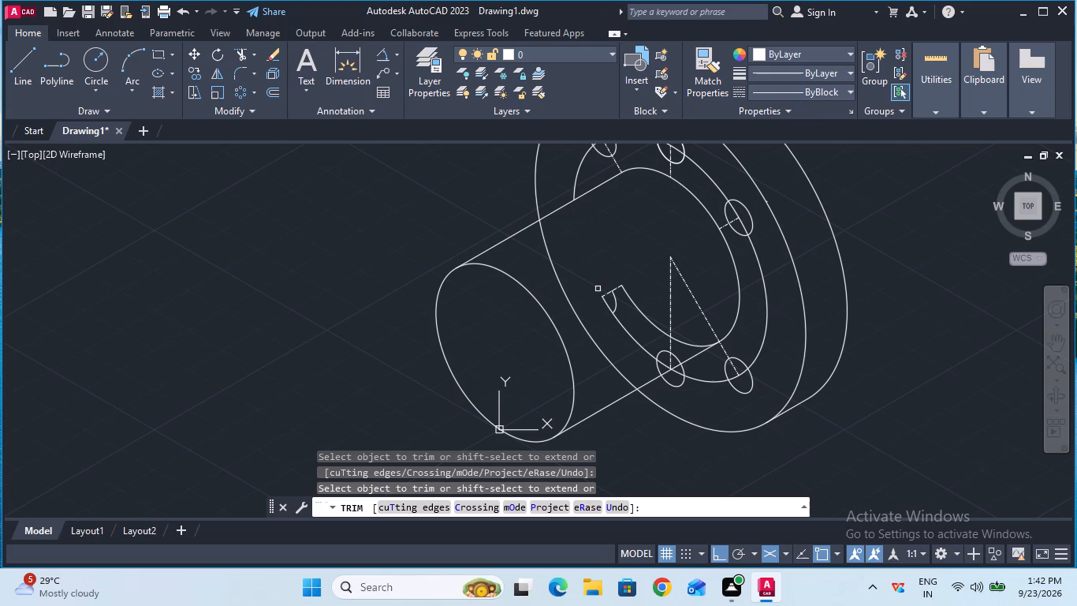
left_click(613, 294)
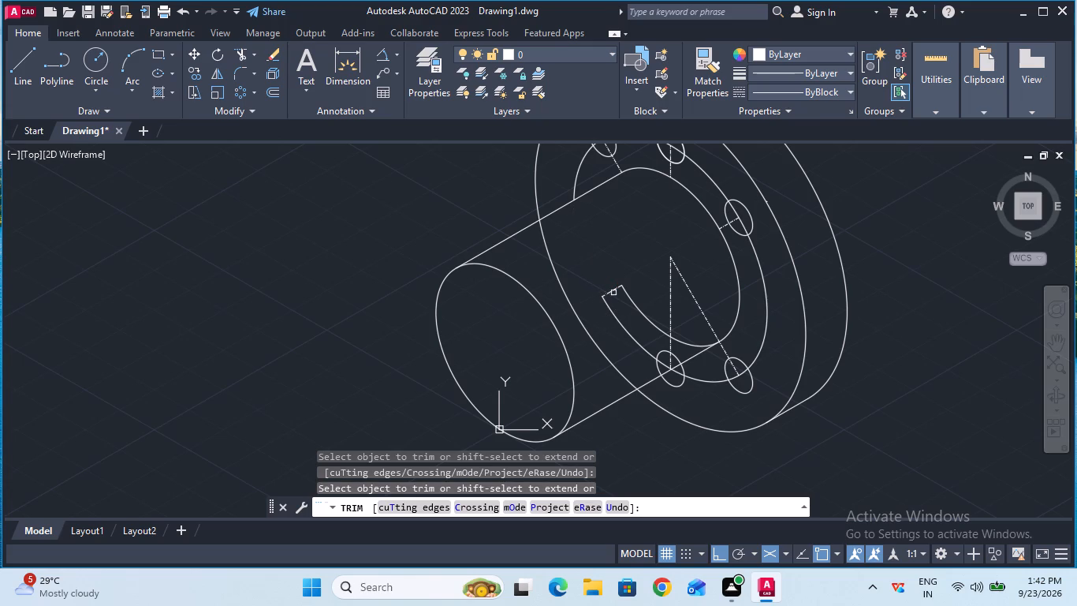
left_click(613, 291)
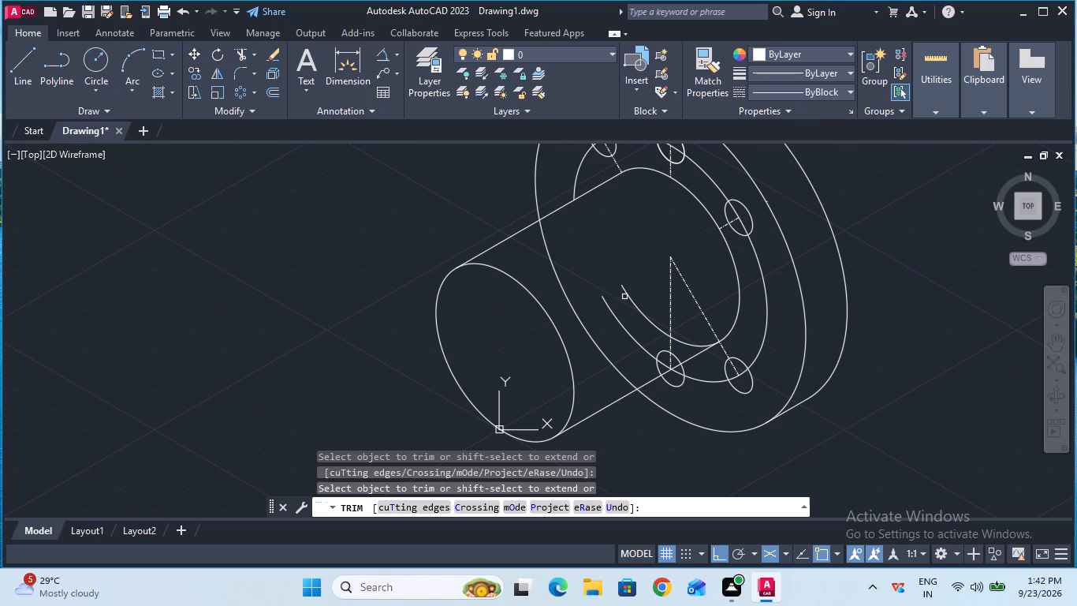
Trim the inner ellipse's remaining lower-left arcs and the lower diagonal and vertical centrelines hidden behind the cylinder.
left_click(632, 301)
left_click(686, 290)
left_click(690, 288)
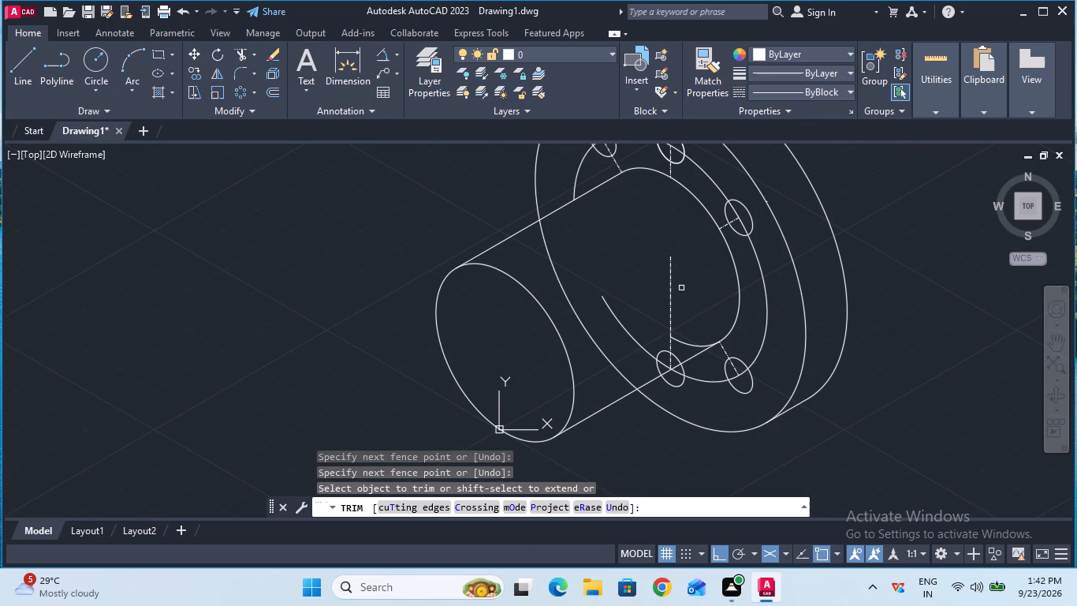
left_click(670, 293)
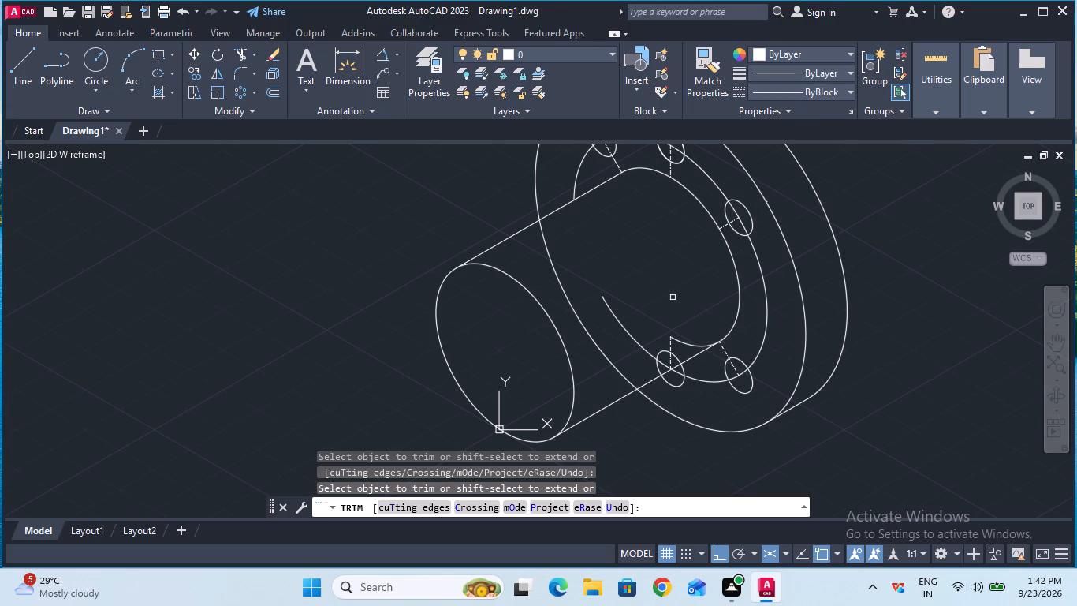
left_click(687, 344)
left_click(669, 344)
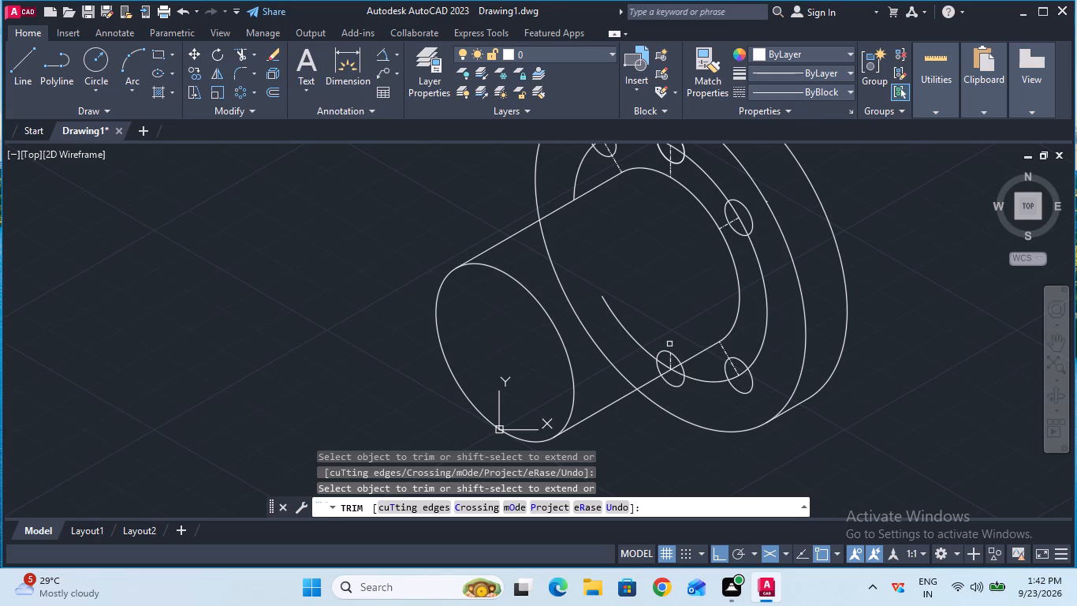
Trim the flange's lower-left bolt hole, its centreline and the bolt-circle arc where they lie behind the cylinder's lower edge.
left_click(673, 358)
left_click(668, 352)
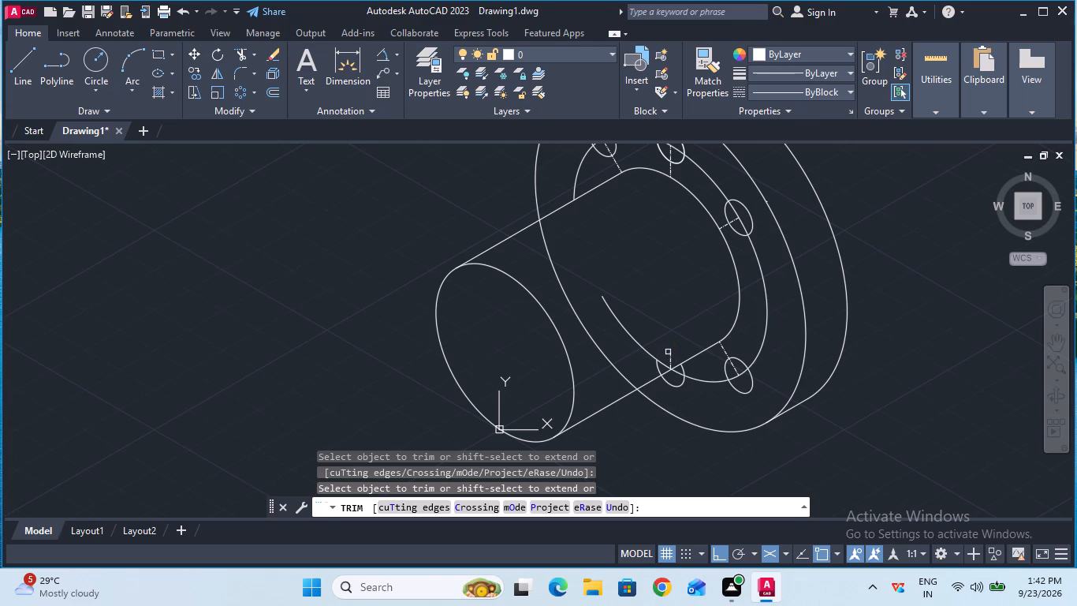
left_click(670, 359)
left_click(637, 344)
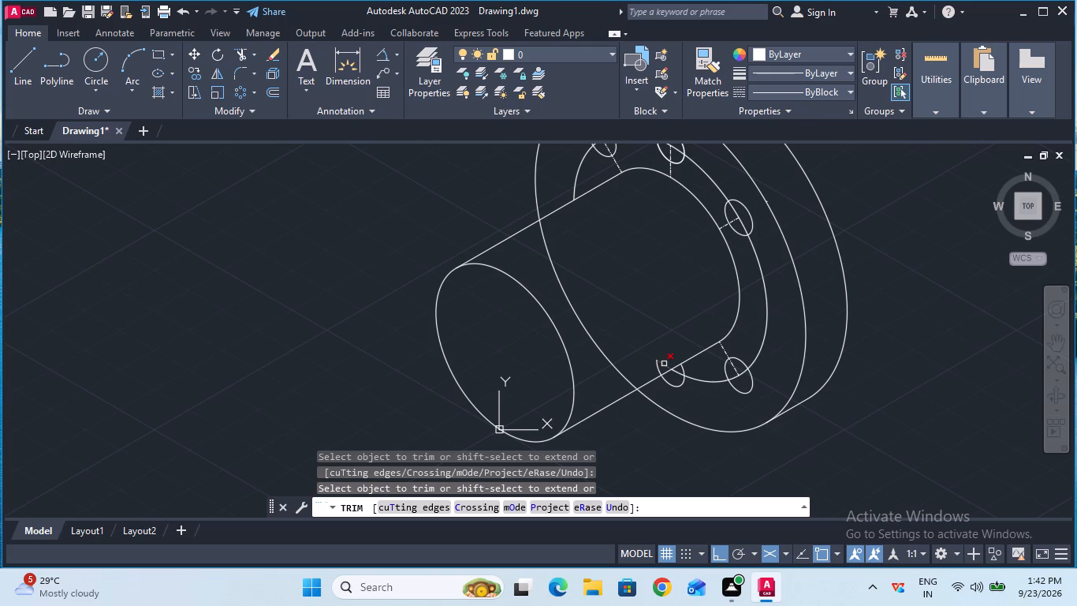
left_click(664, 364)
left_click(655, 365)
Trim the arc of the flange's front outer ellipse that crosses the cylinder between its two edge lines.
scroll(657, 362, "down", 1, "ctrl")
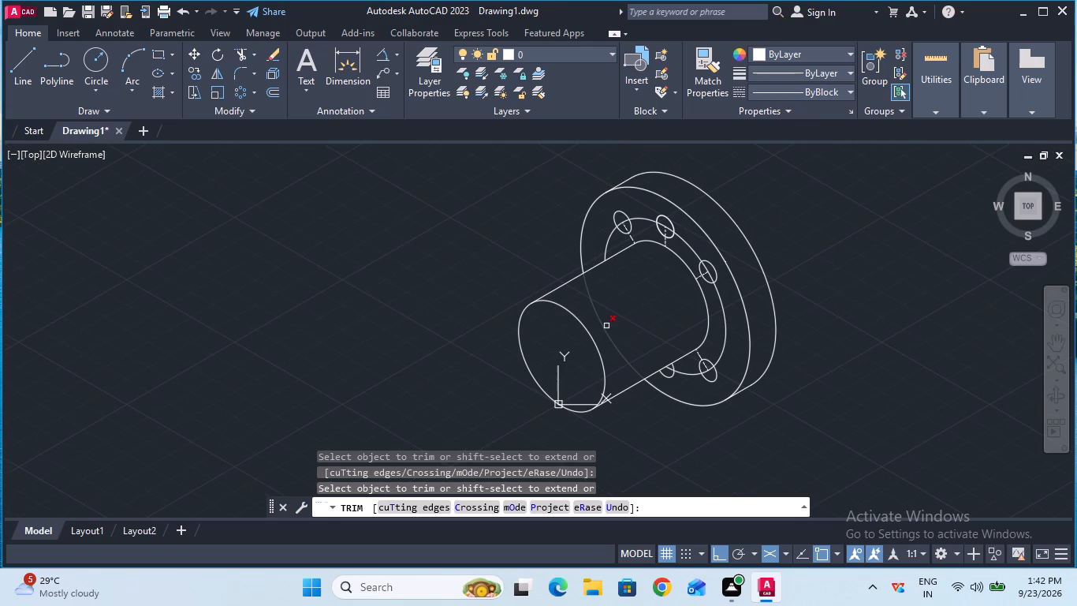
double_click(606, 326)
key("Escape")
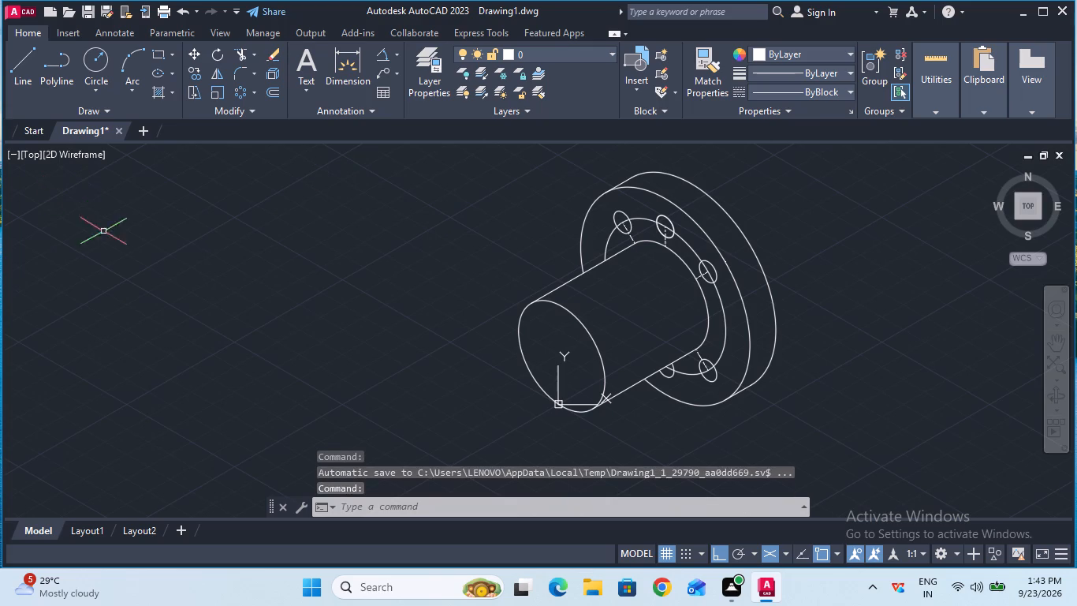
Draw a radius 30 isocircle on the left isoplane, centred on the cylinder's front end ellipse.
type("ell")
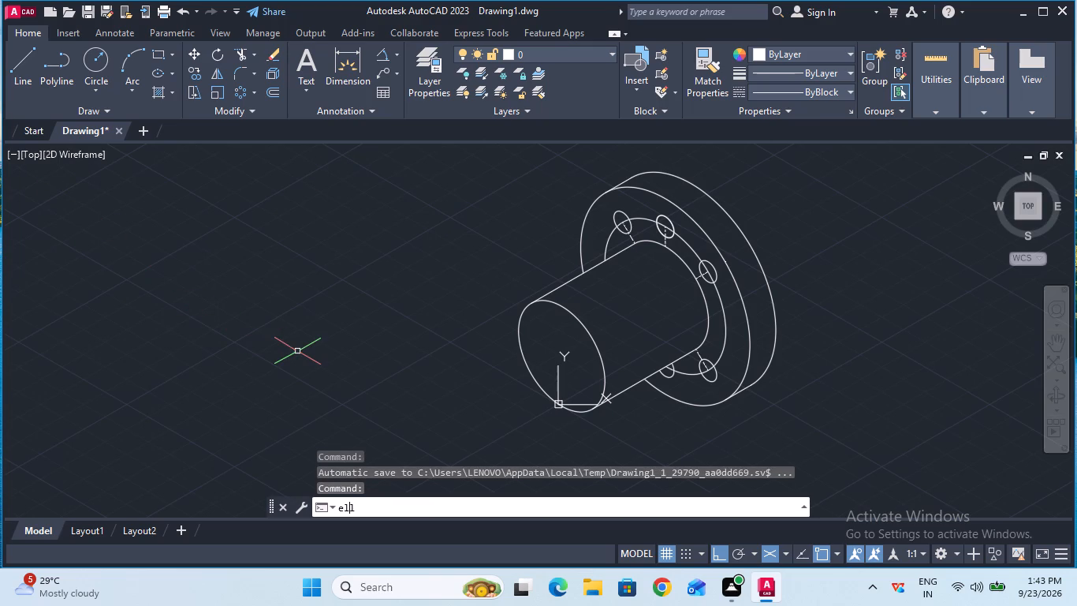
left_click(389, 358)
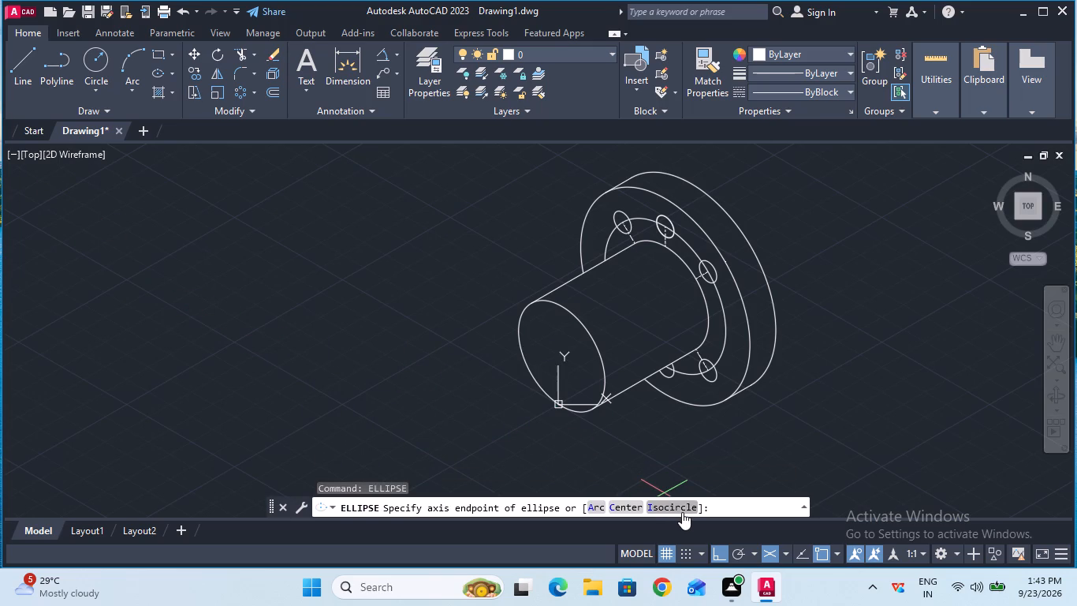
left_click(677, 504)
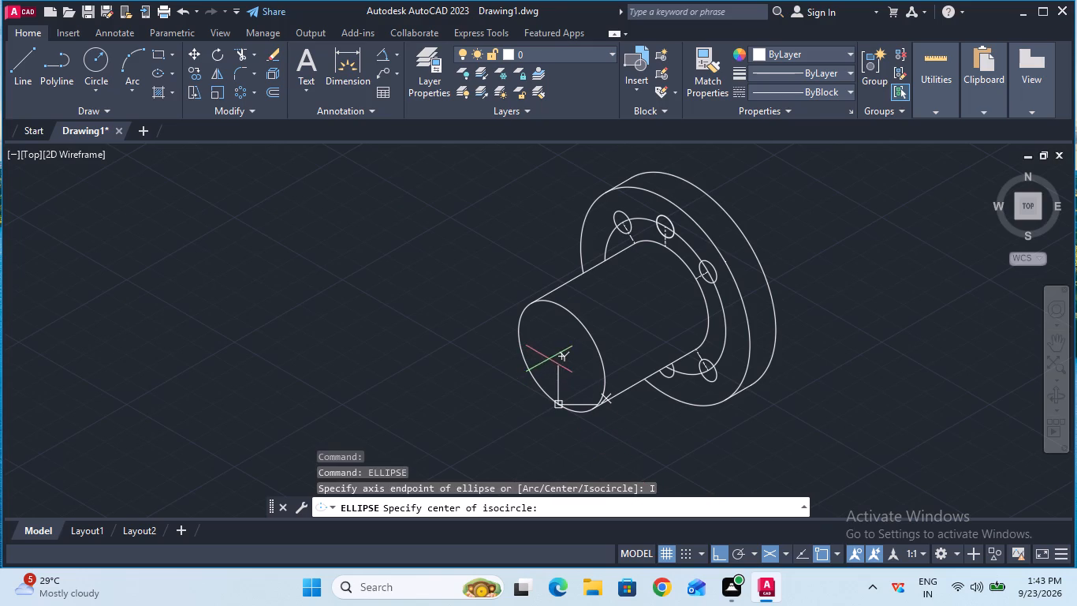
left_click(559, 358)
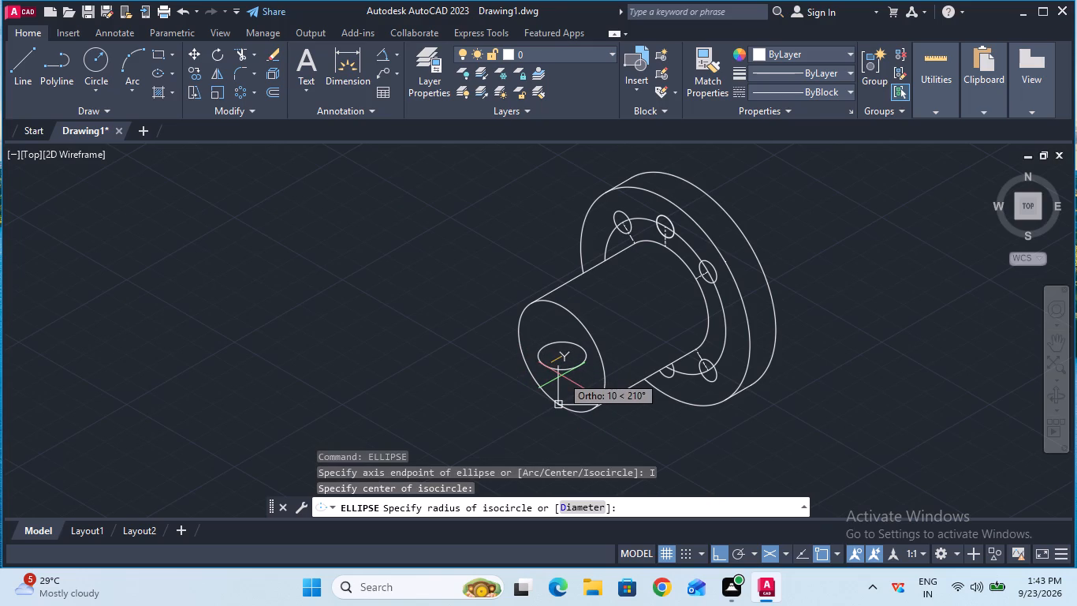
key("F5")
key("F5")
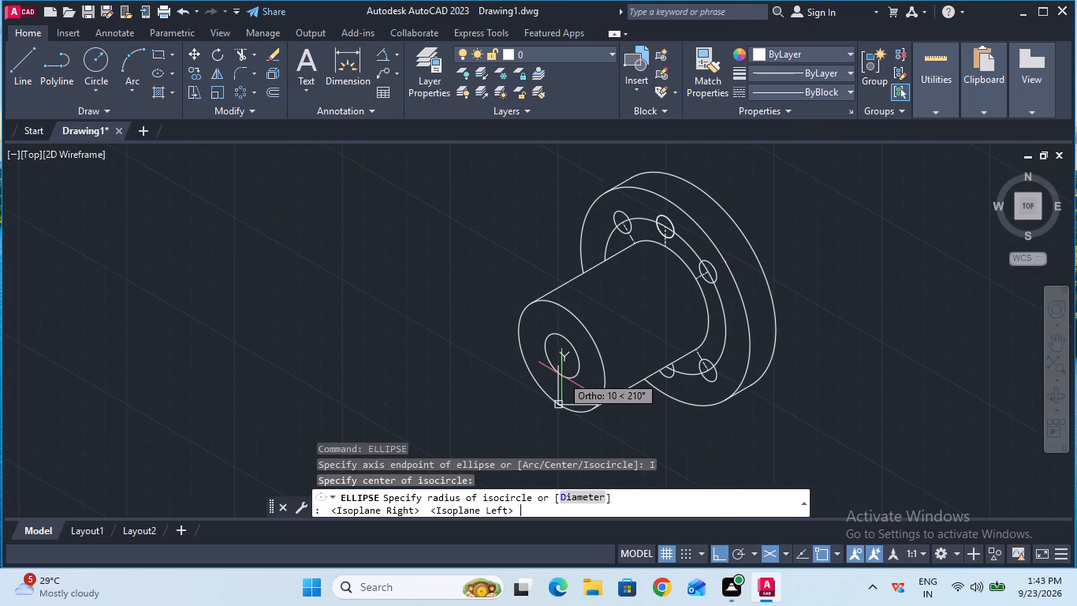
key("3")
key("0")
key("Return")
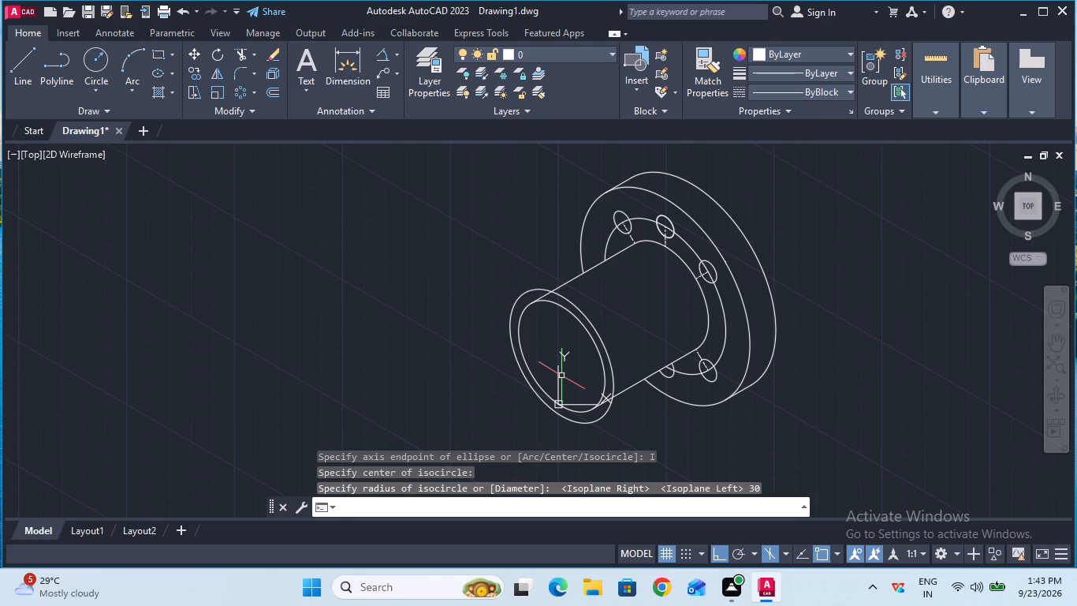
key("Escape")
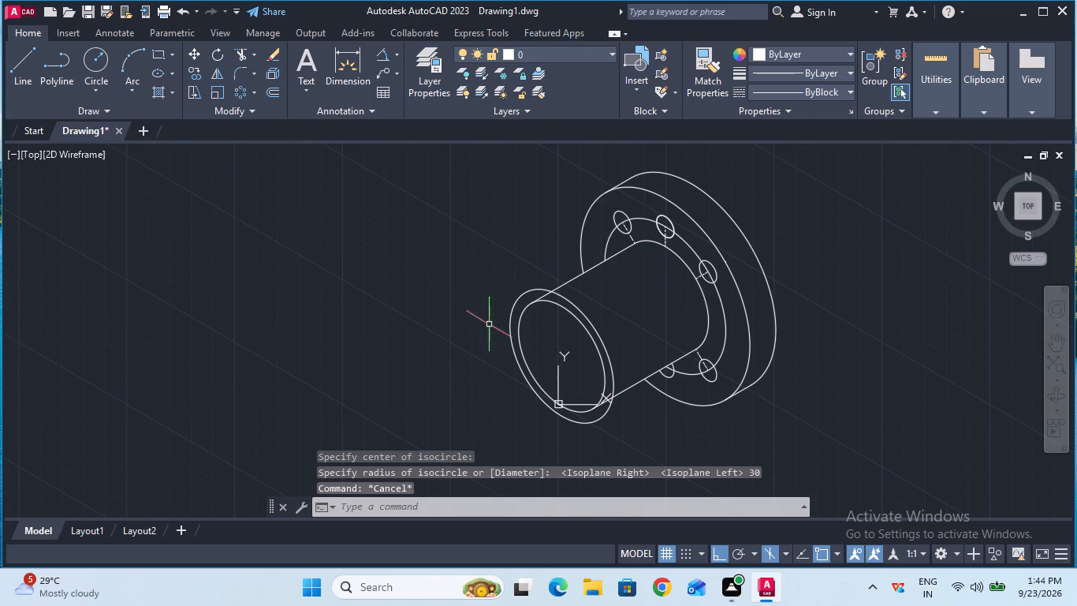
Trim away the smaller front end ellipse and the ends of both cylinder edge lines inside the radius 30 isocircle.
left_click(237, 49)
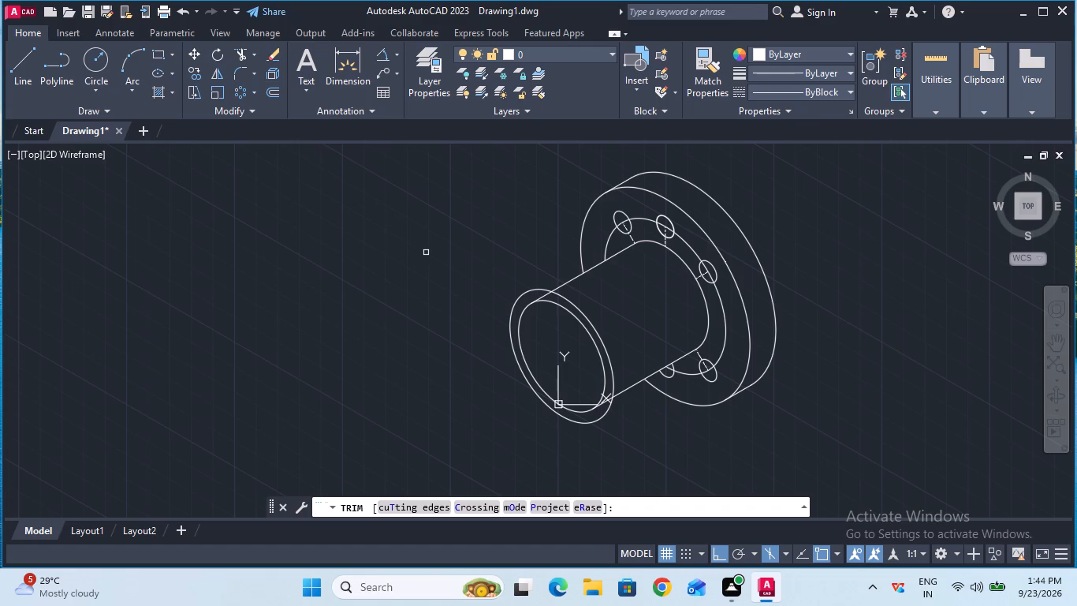
left_click(521, 335)
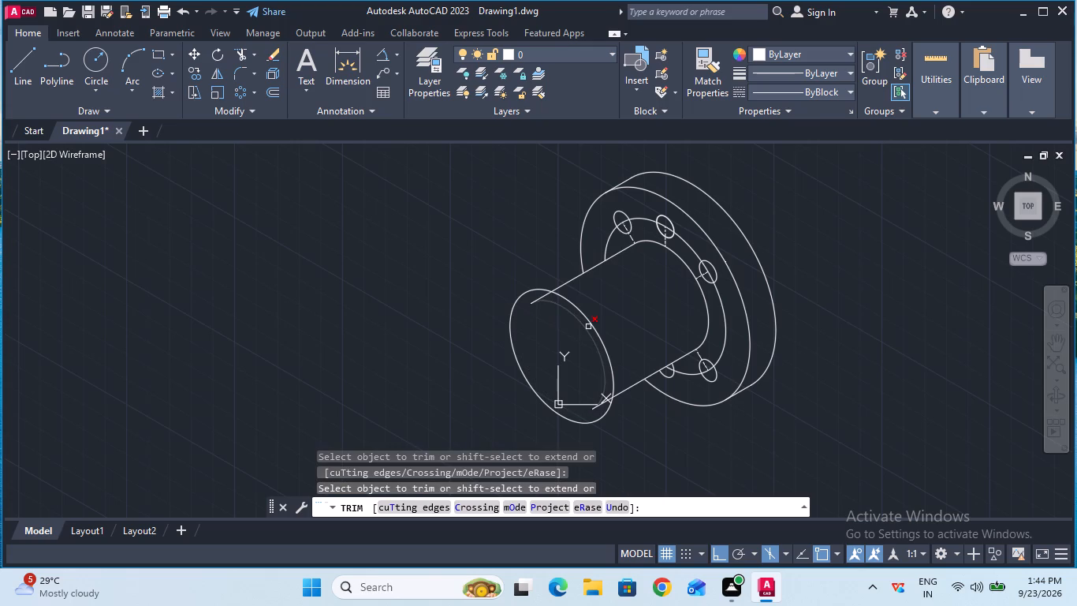
left_click(588, 327)
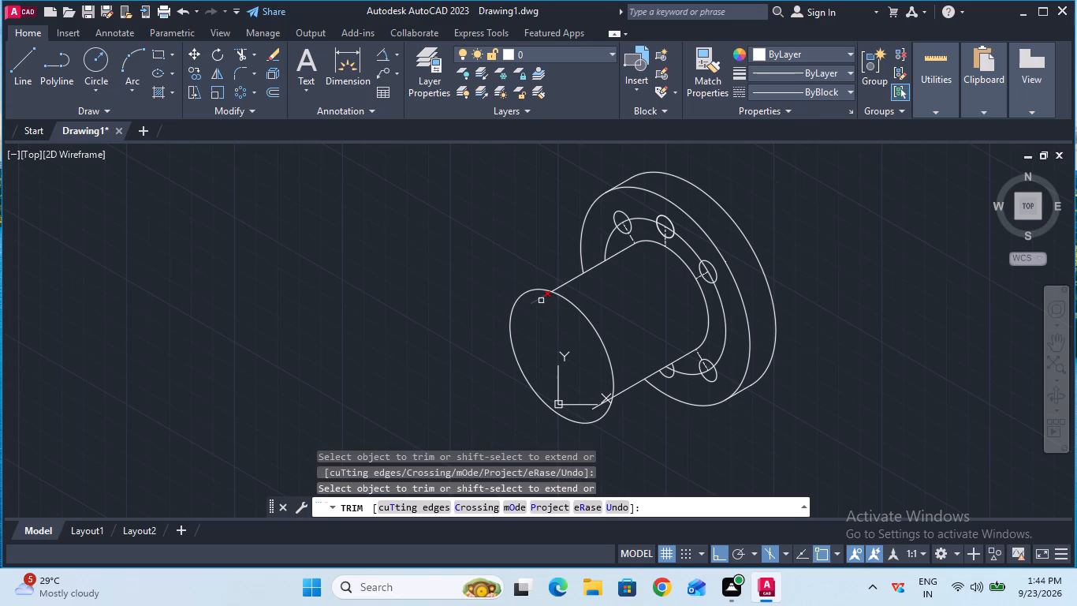
left_click(541, 301)
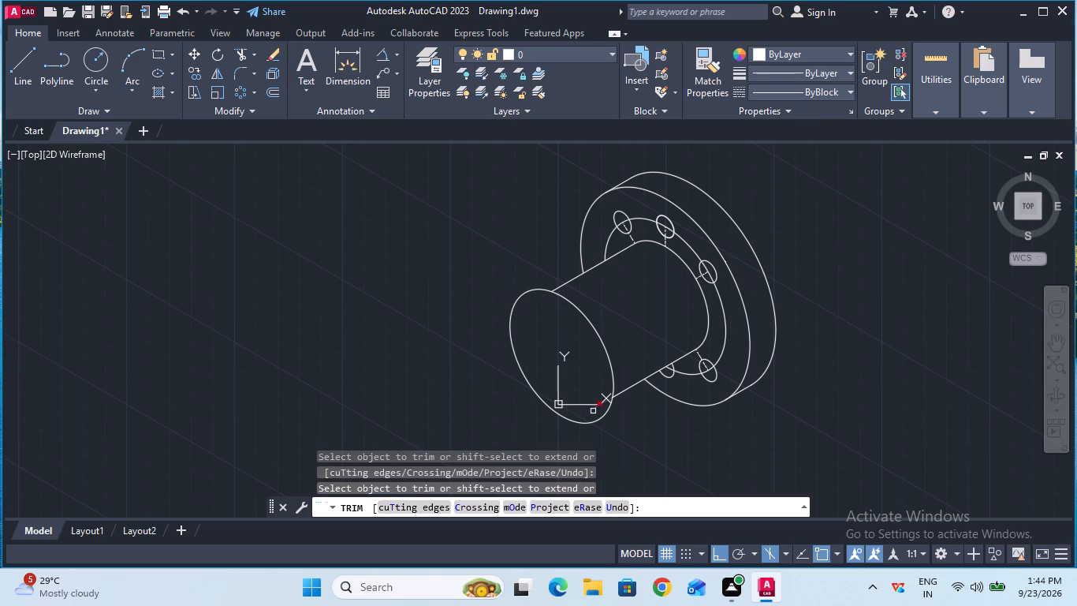
left_click(593, 410)
scroll(593, 410, "up", 1, "ctrl")
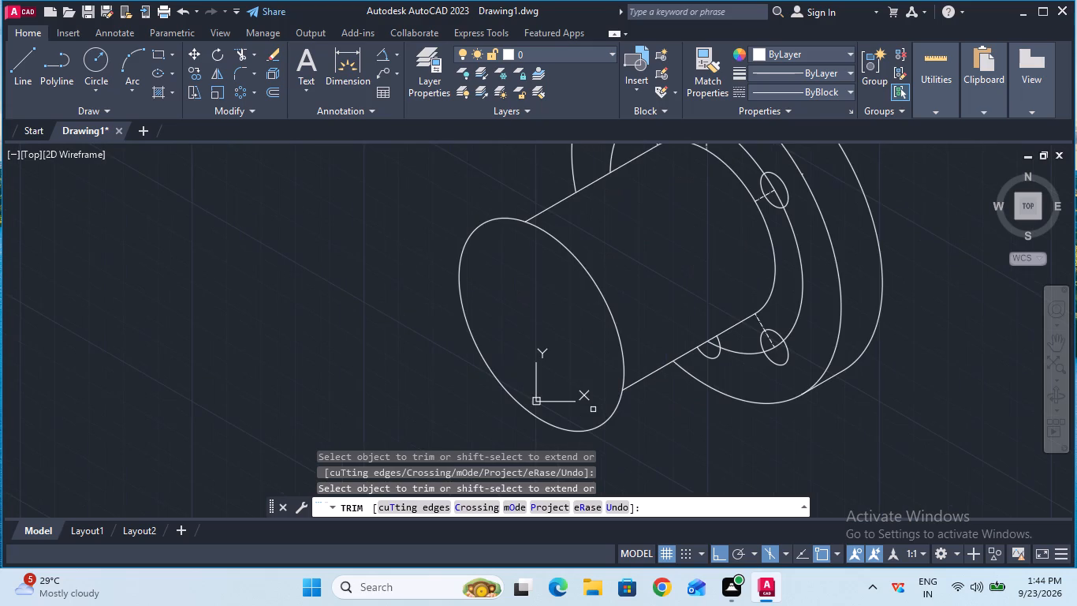
scroll(593, 410, "down", 1, "ctrl")
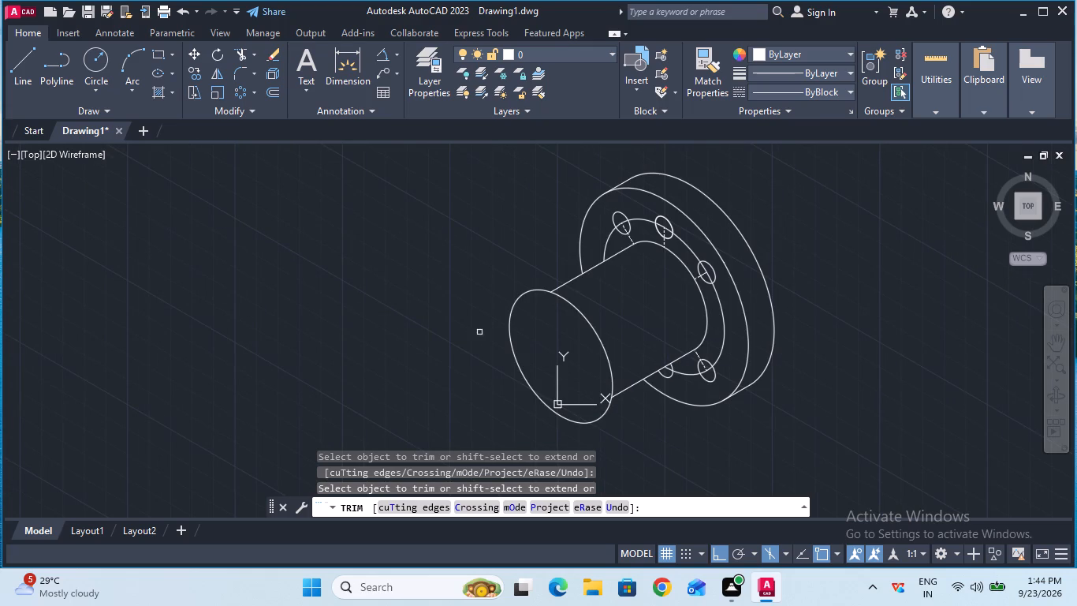
key("Escape")
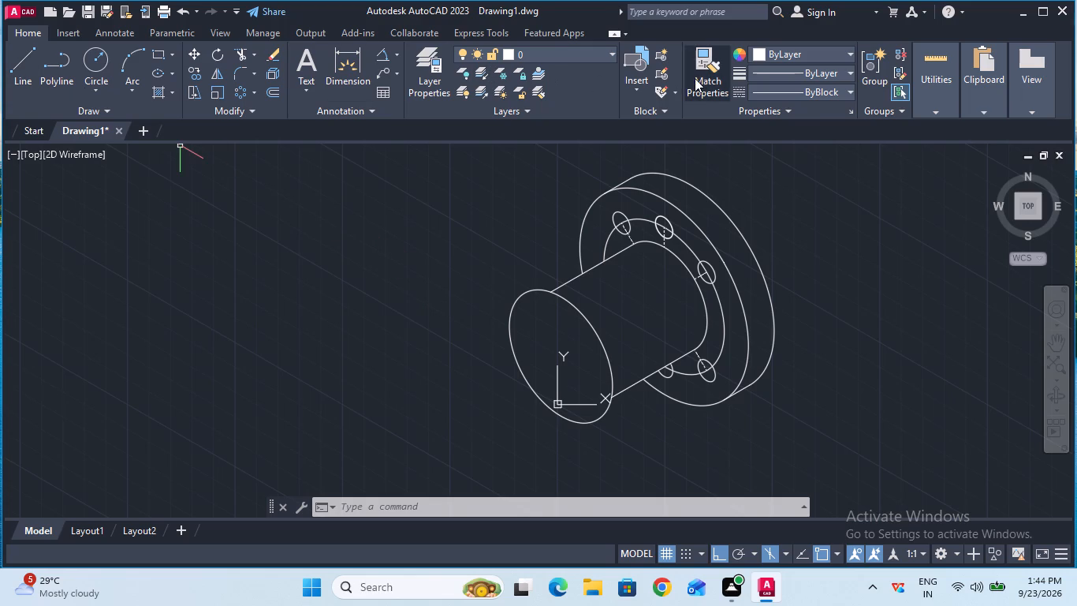
Draw a CENTER-linetype line 50 mm vertically down from the centre of the cylinder's front ellipse.
left_click(781, 96)
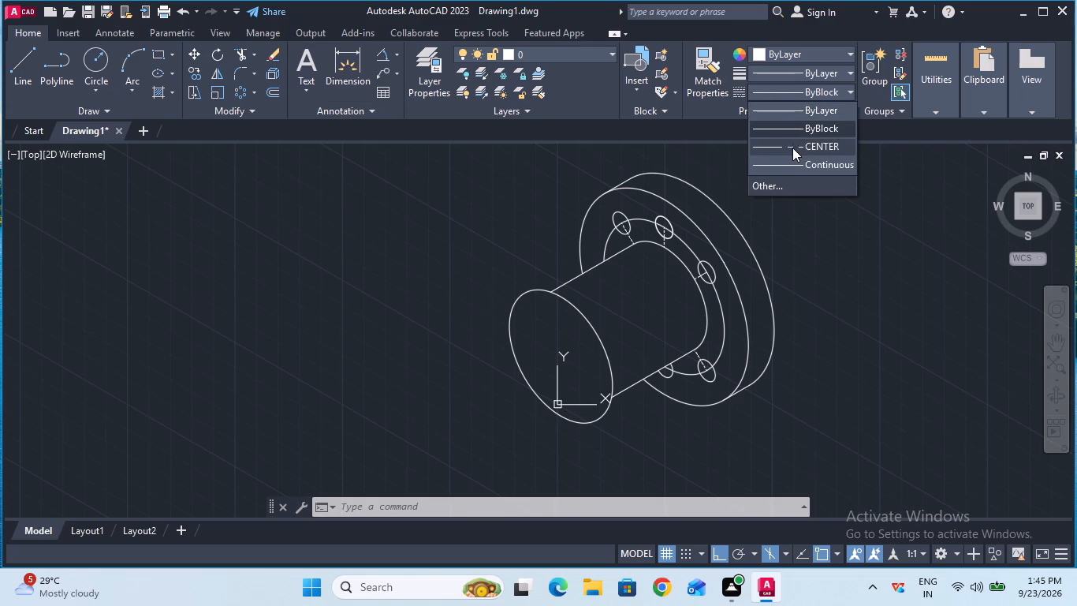
left_click(792, 148)
left_click(30, 67)
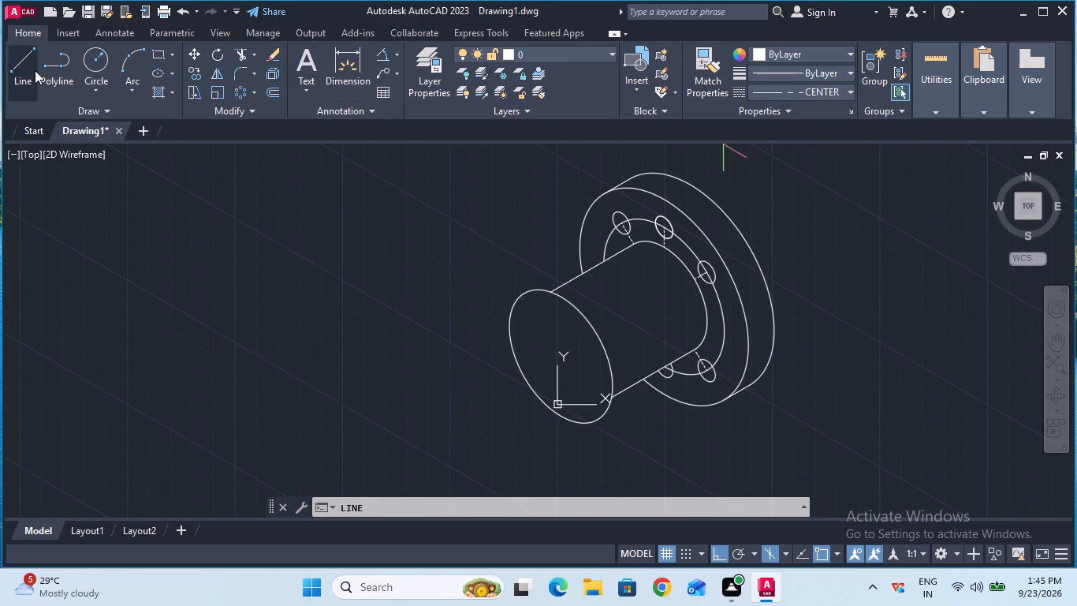
left_click(560, 360)
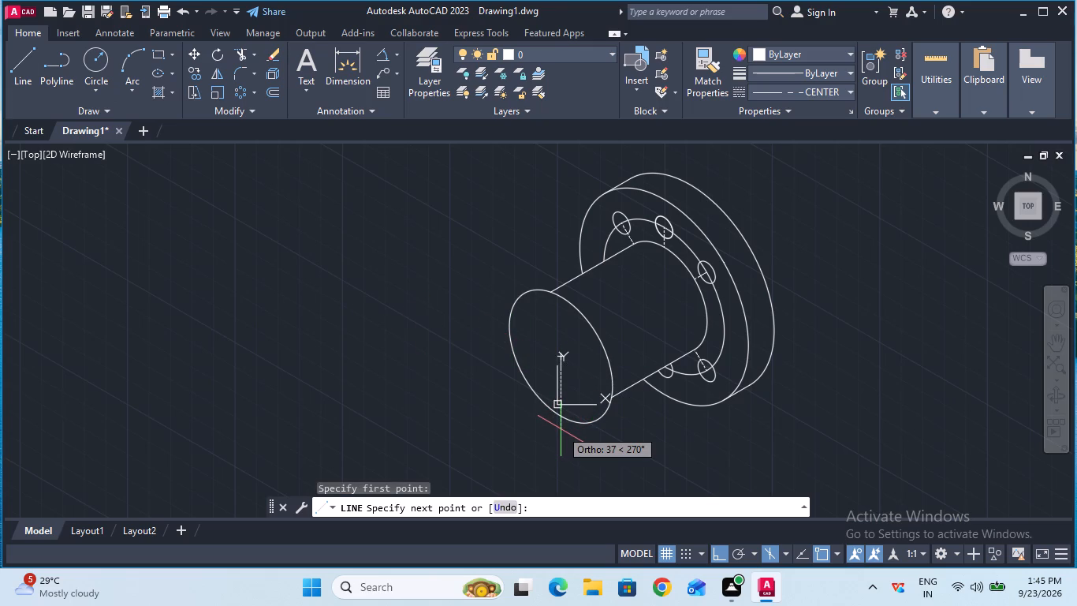
key("5")
key("0")
key("Return")
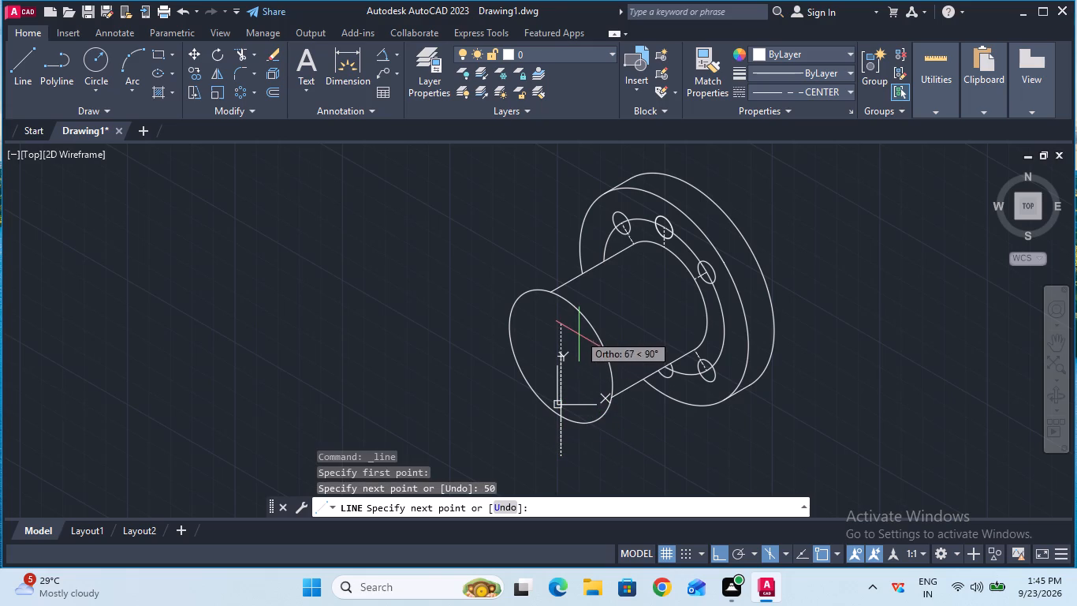
key("Escape")
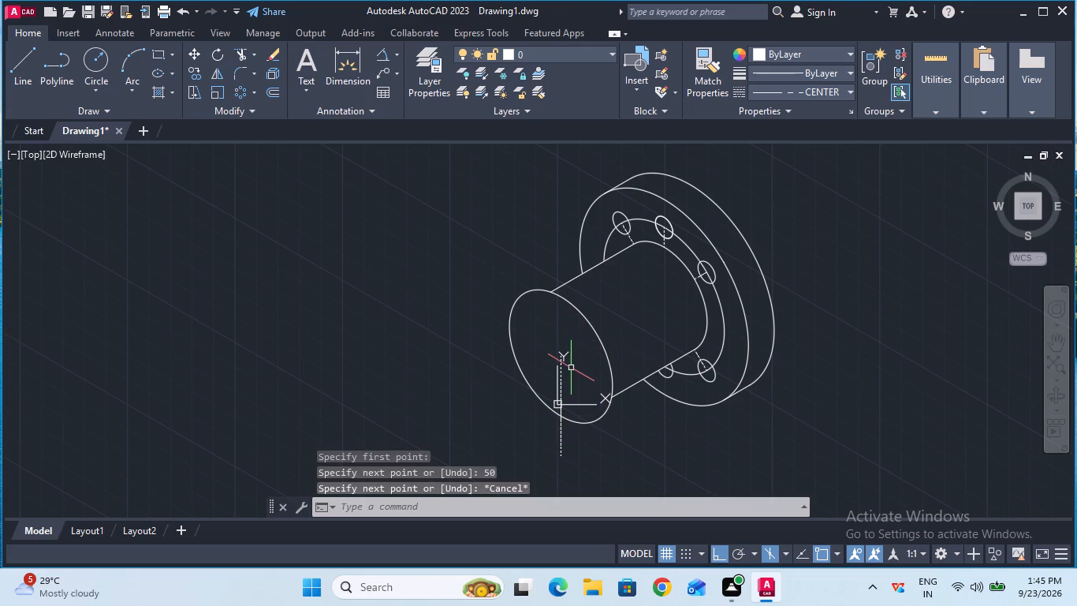
Draw a second CENTER-linetype line 50 mm vertically up from the centre of the cylinder's front ellipse.
double_click(18, 67)
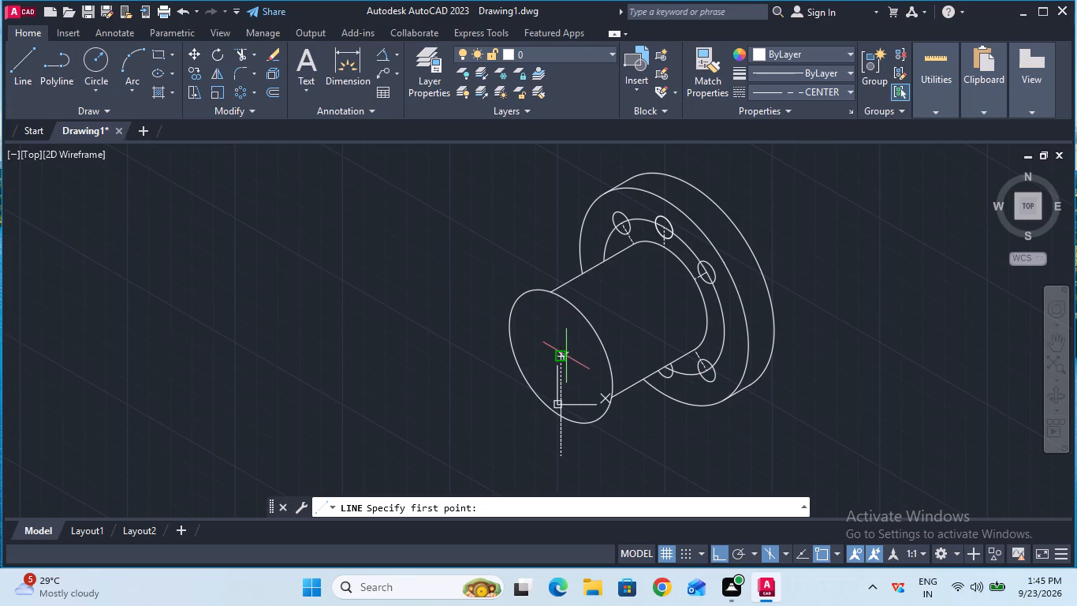
left_click(561, 355)
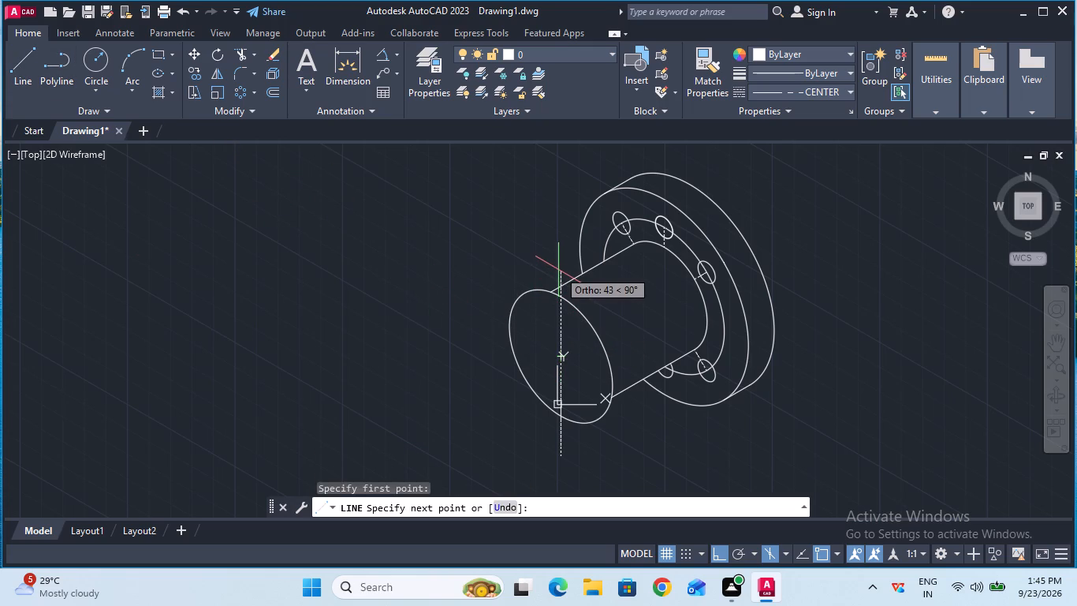
type("50")
key("Return")
key("Escape")
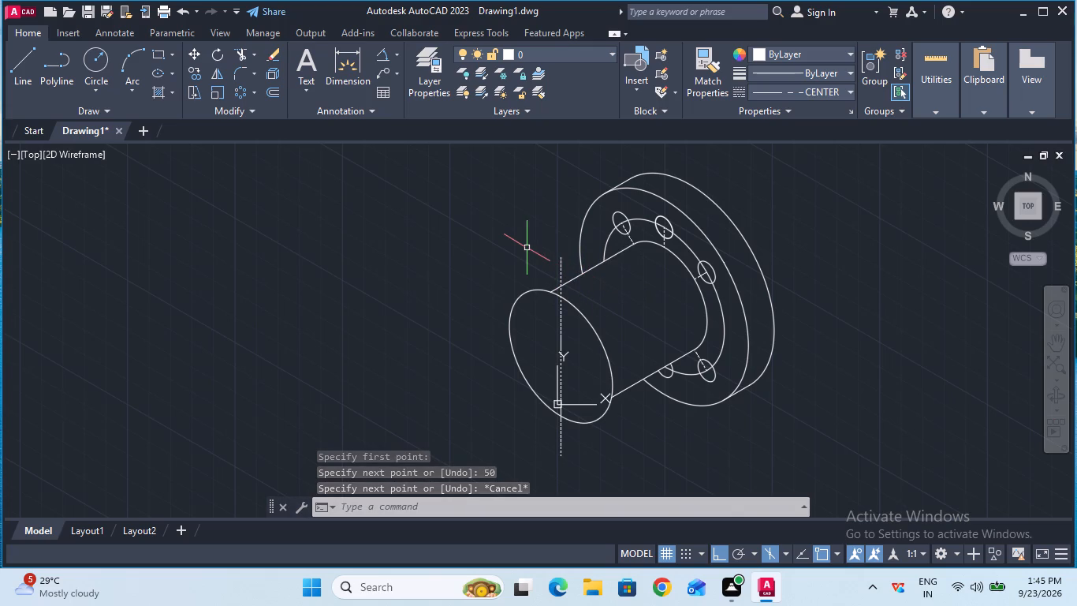
Set the current linetype to ByBlock and draw a radius 15 isocircle centred on the upper end of the vertical centre line.
scroll(527, 248, "up", 1, "ctrl")
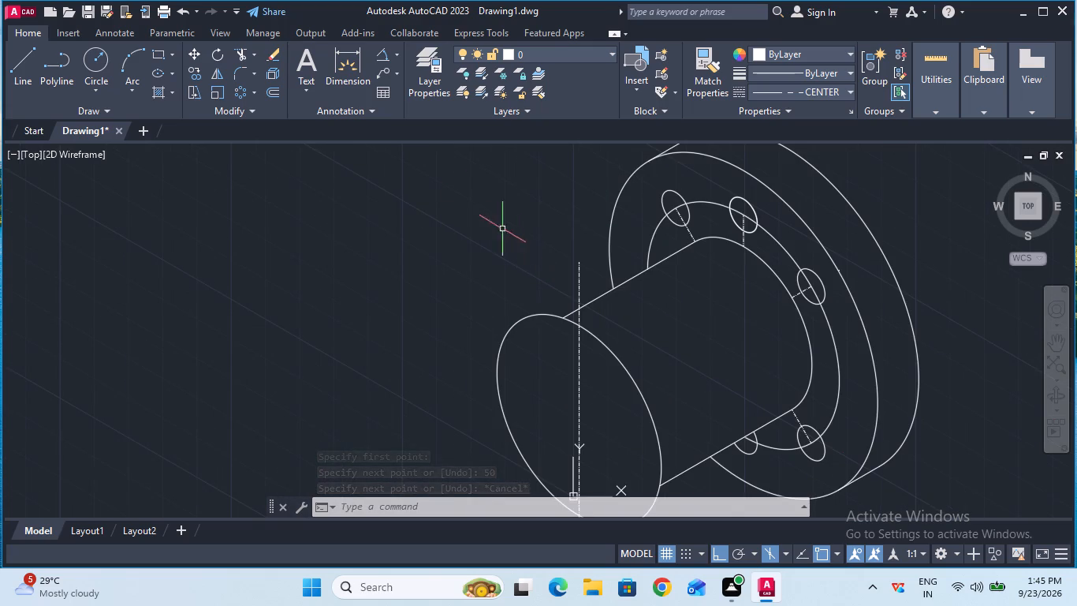
left_click(849, 92)
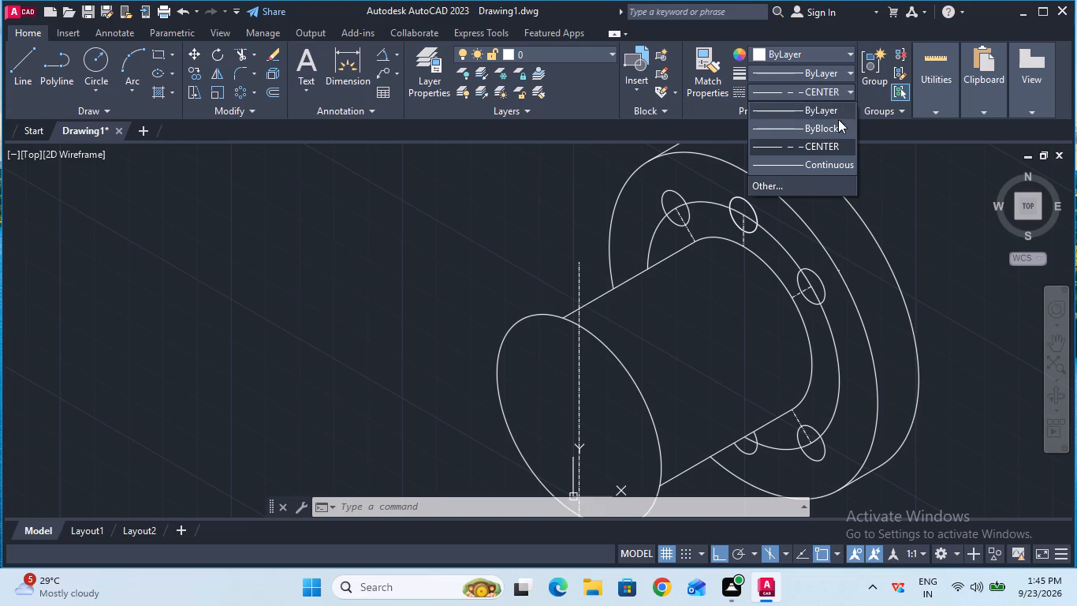
left_click(835, 125)
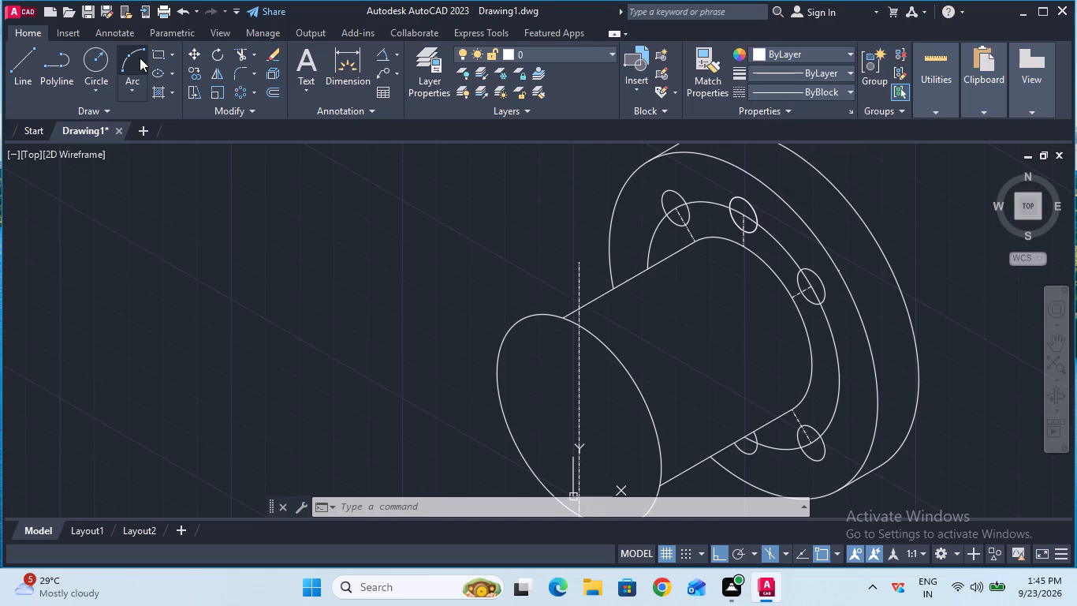
type("ell")
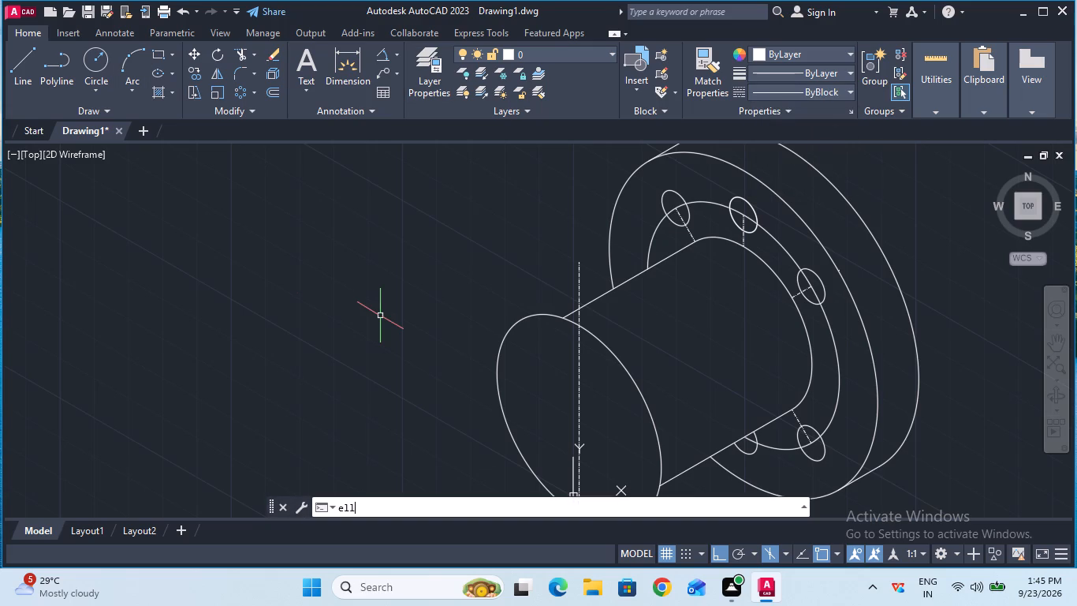
left_click(404, 355)
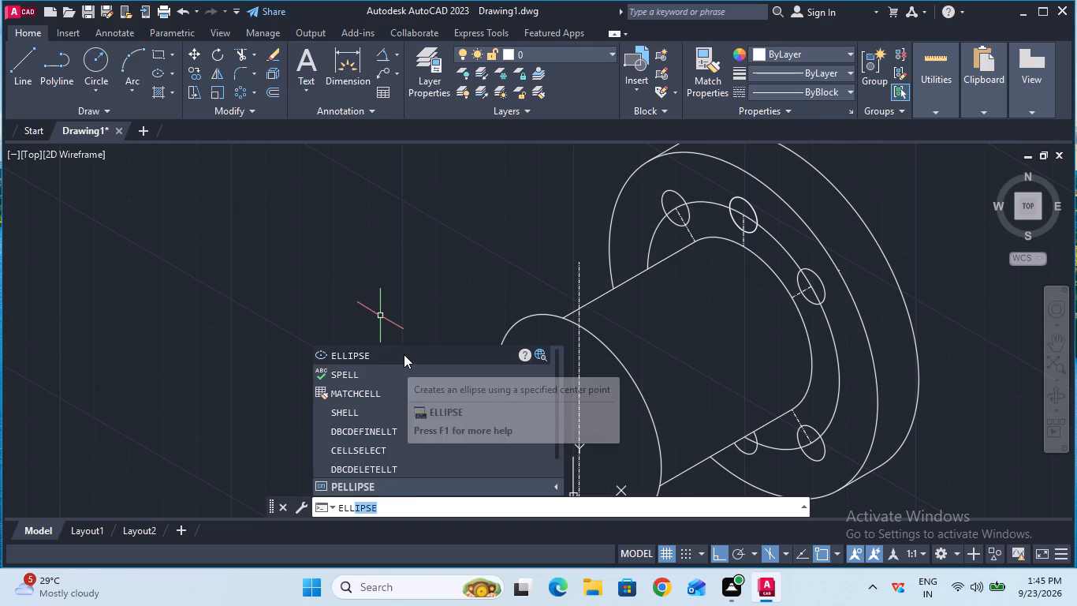
left_click(664, 503)
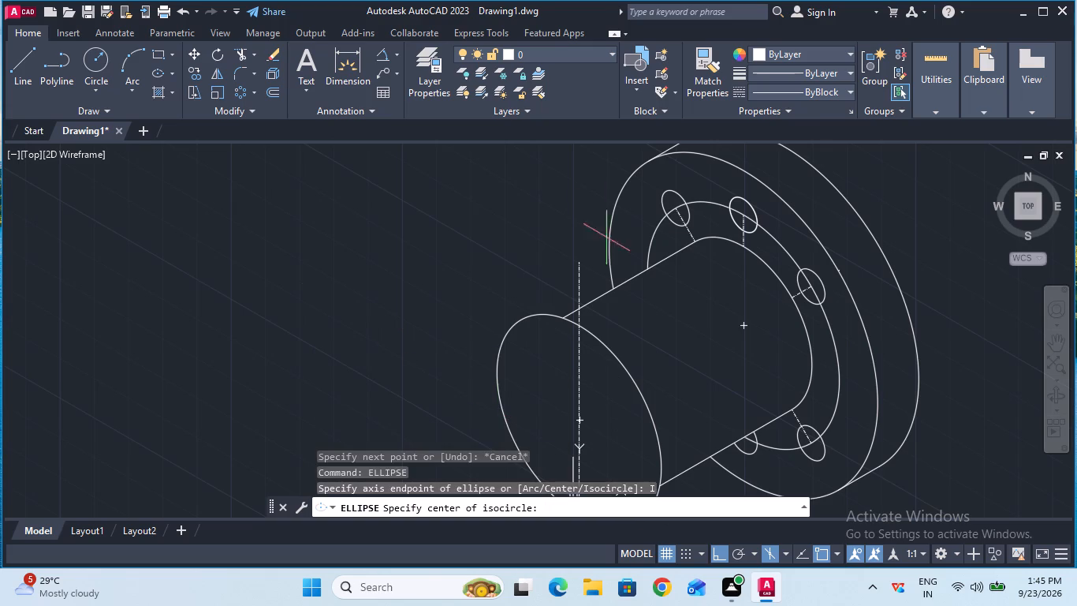
left_click(581, 258)
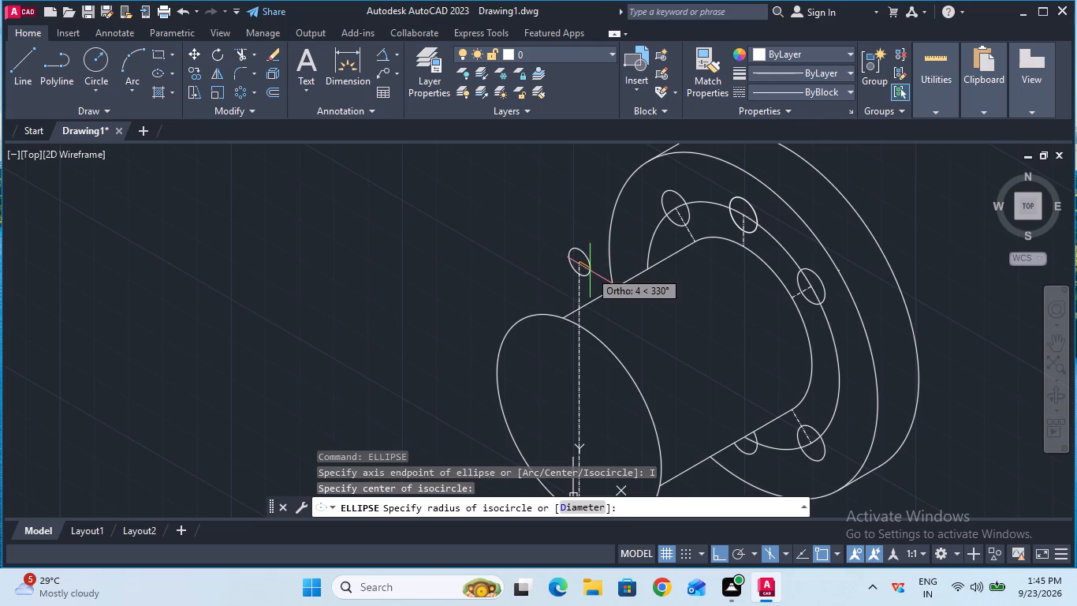
type("15")
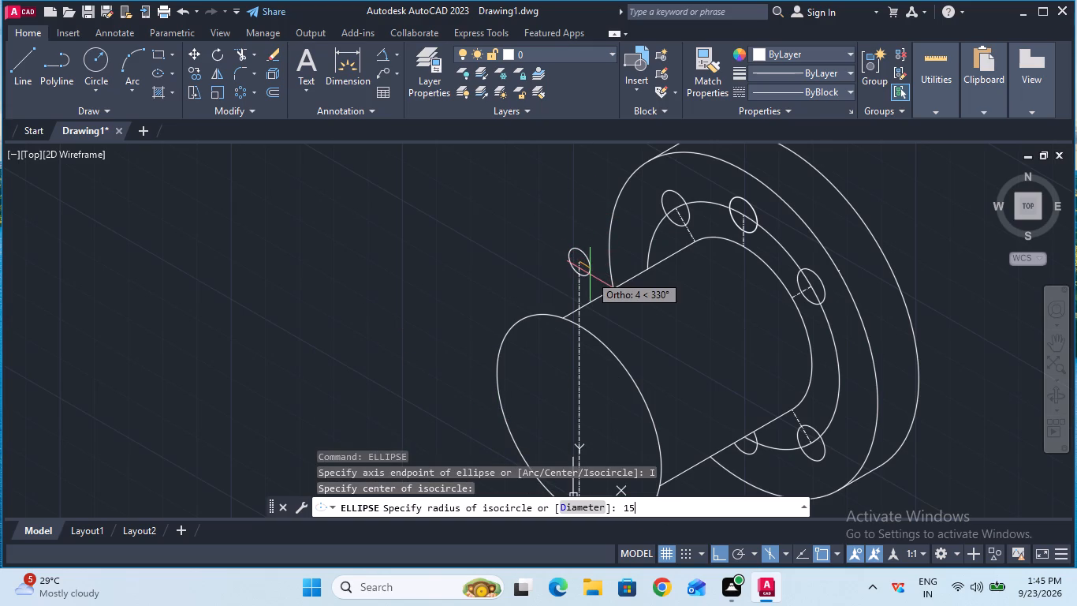
key("Return")
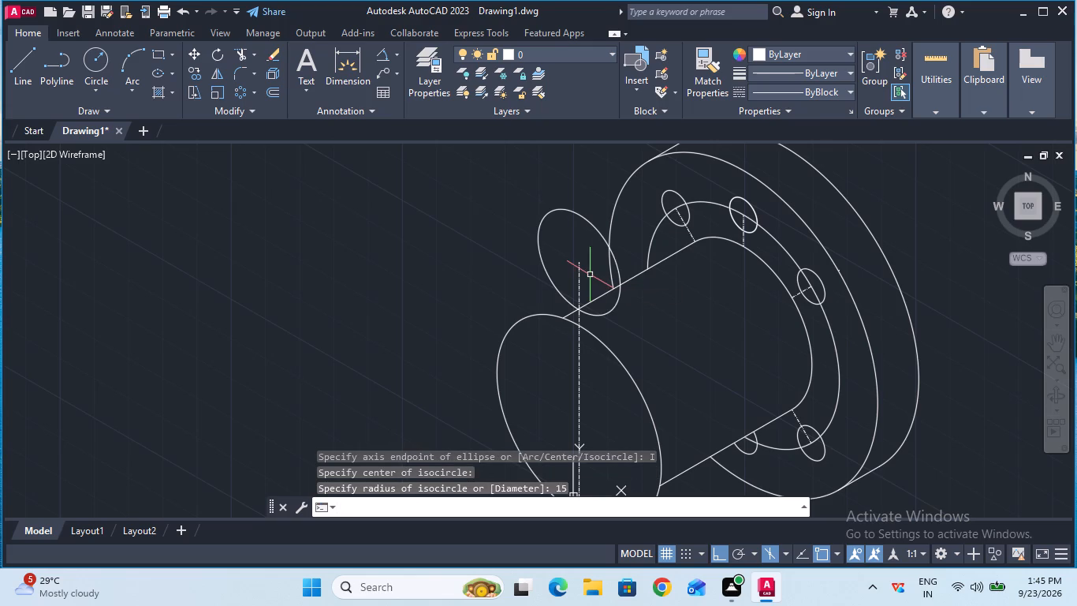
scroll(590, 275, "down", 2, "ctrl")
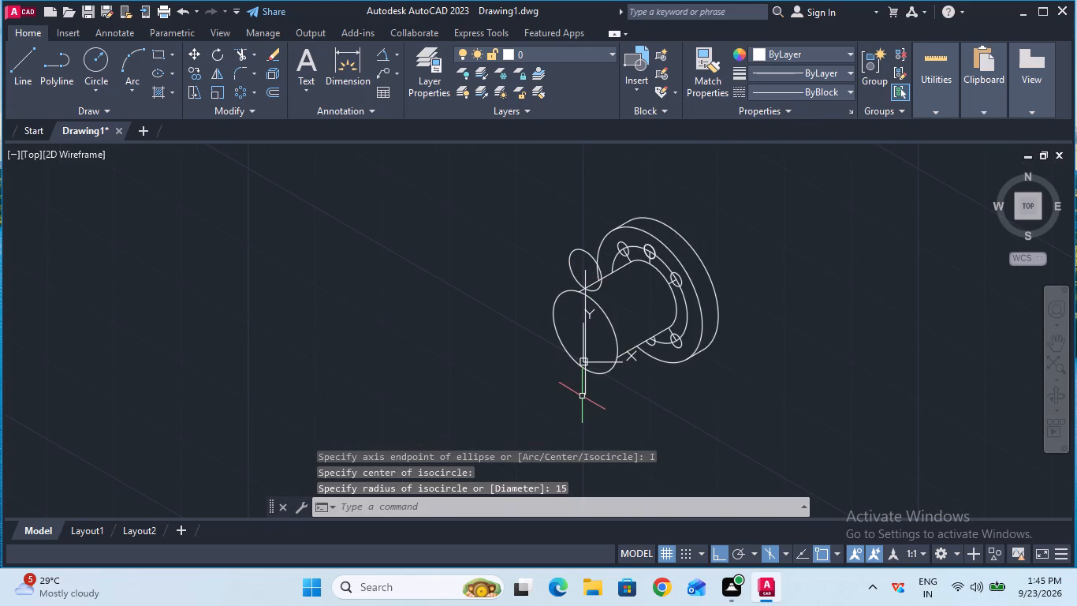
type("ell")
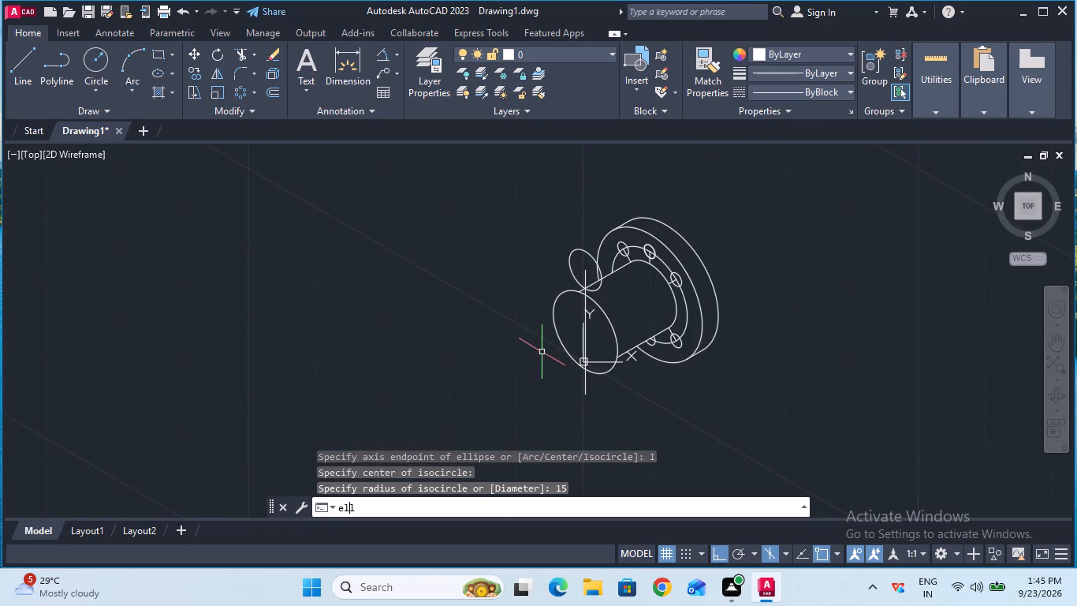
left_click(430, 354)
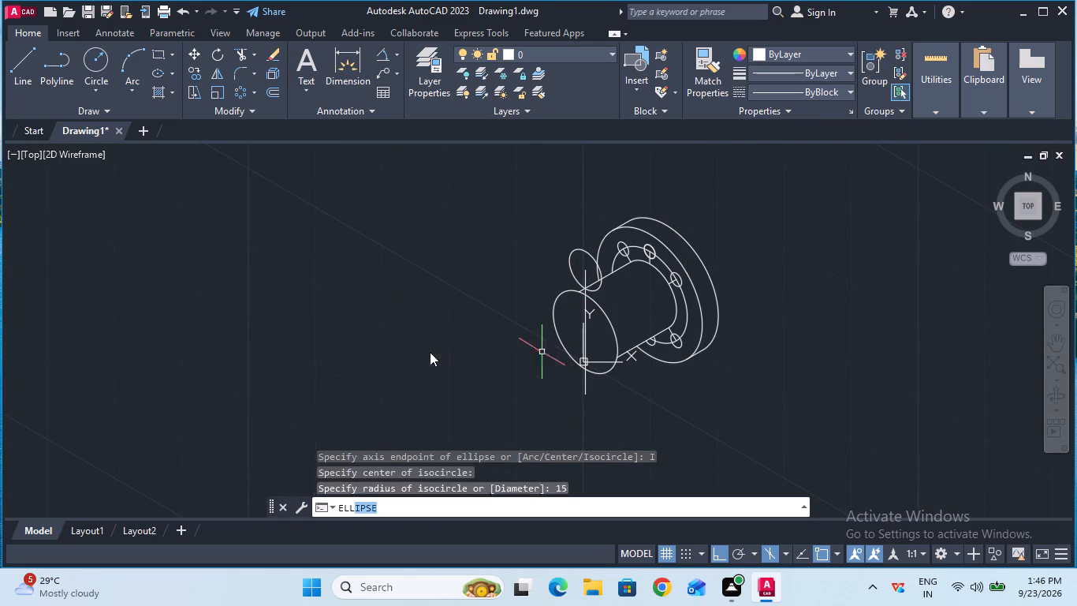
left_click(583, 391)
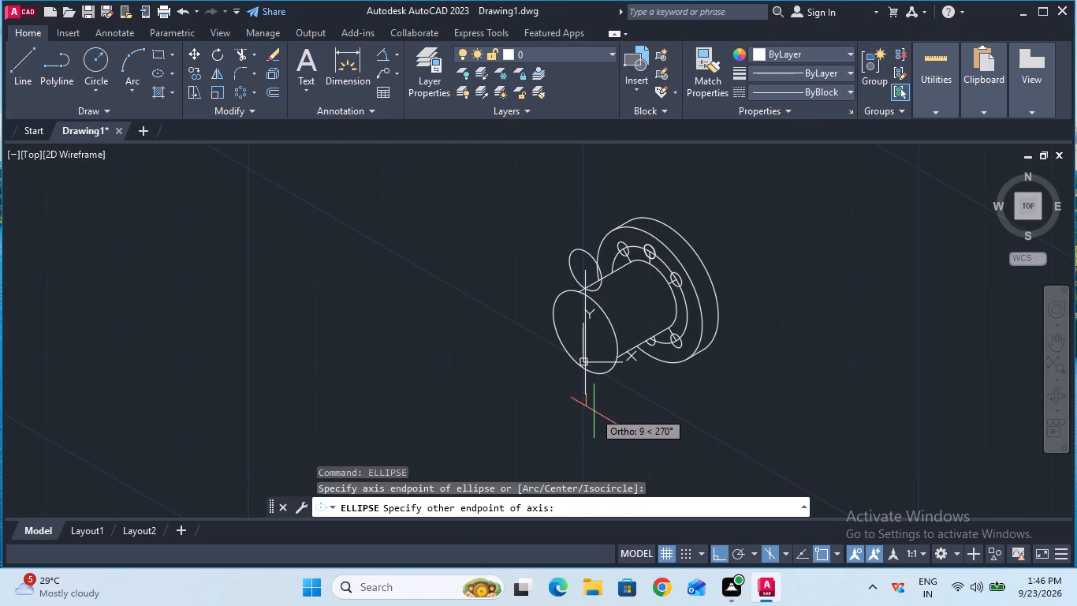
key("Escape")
Draw a radius 15 isocircle centred on the lower end of the vertical centre line.
type("elll")
key("BackSpace")
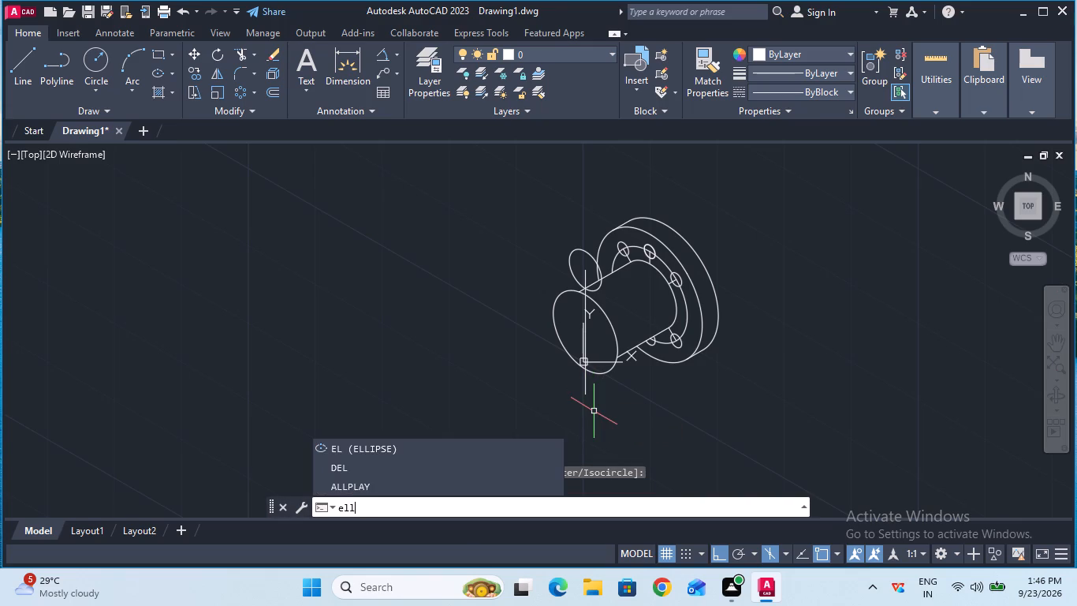
left_click(390, 353)
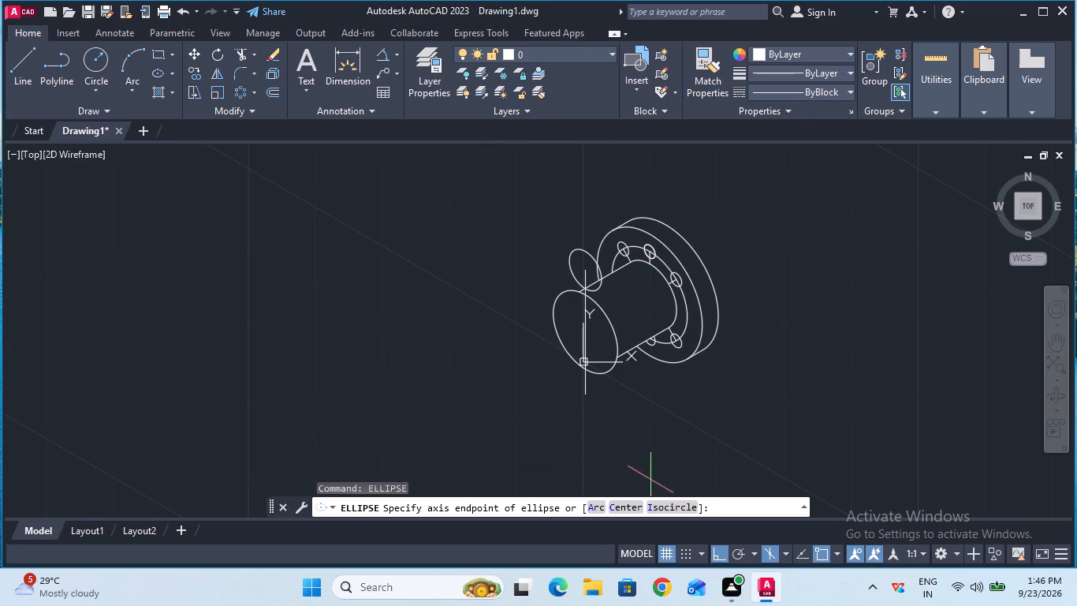
left_click(665, 507)
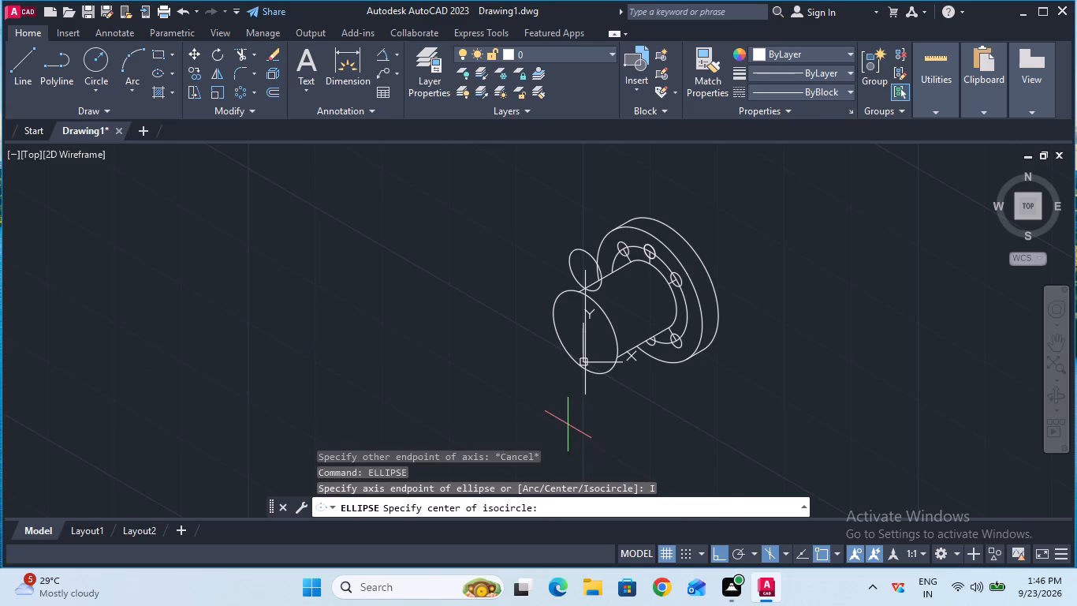
scroll(568, 425, "up", 2, "ctrl")
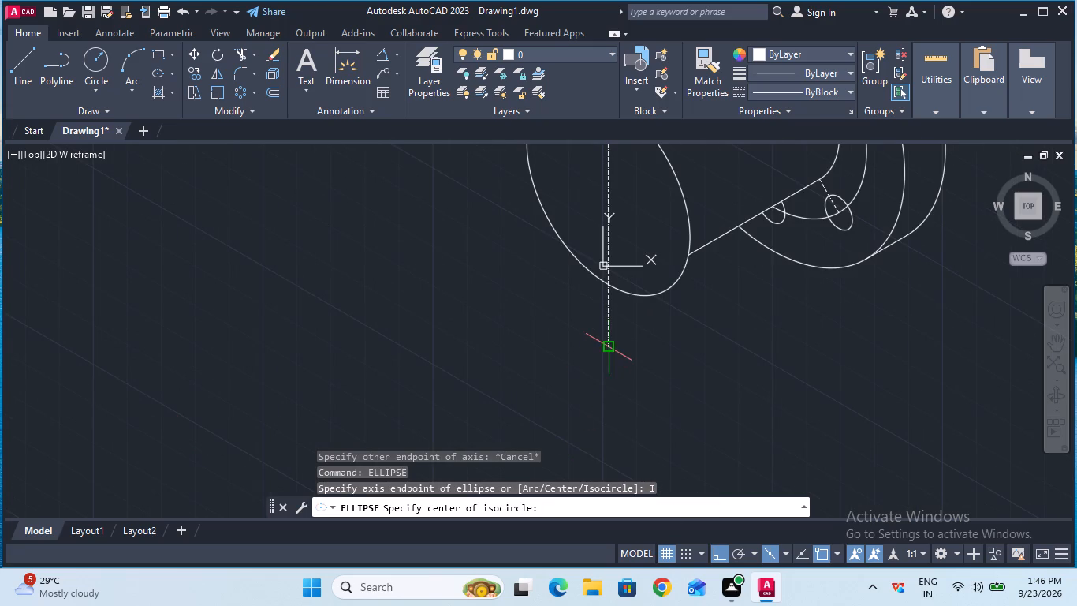
left_click(604, 343)
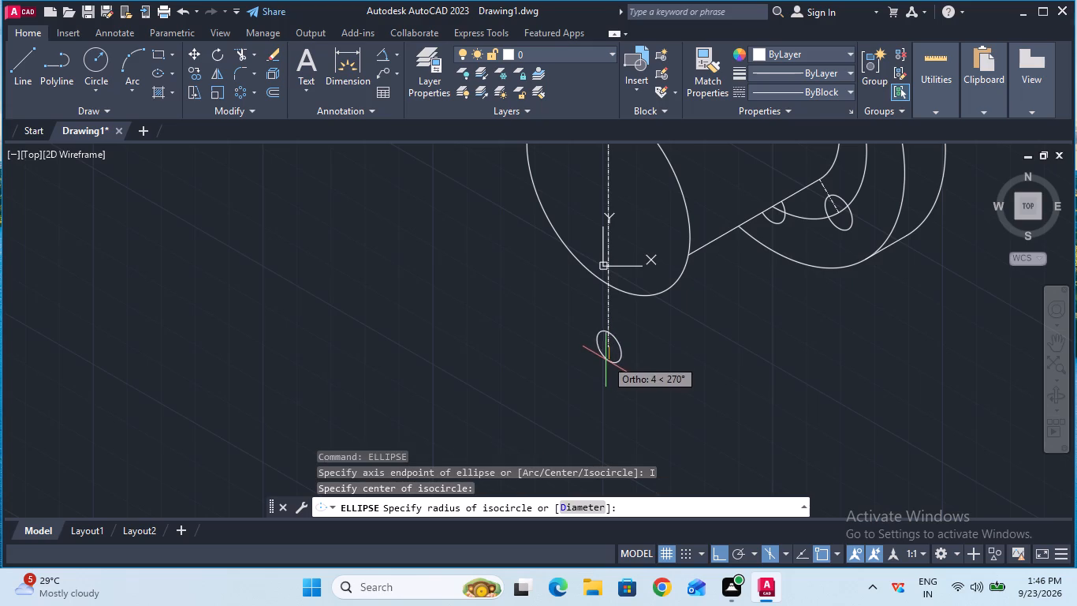
type("15")
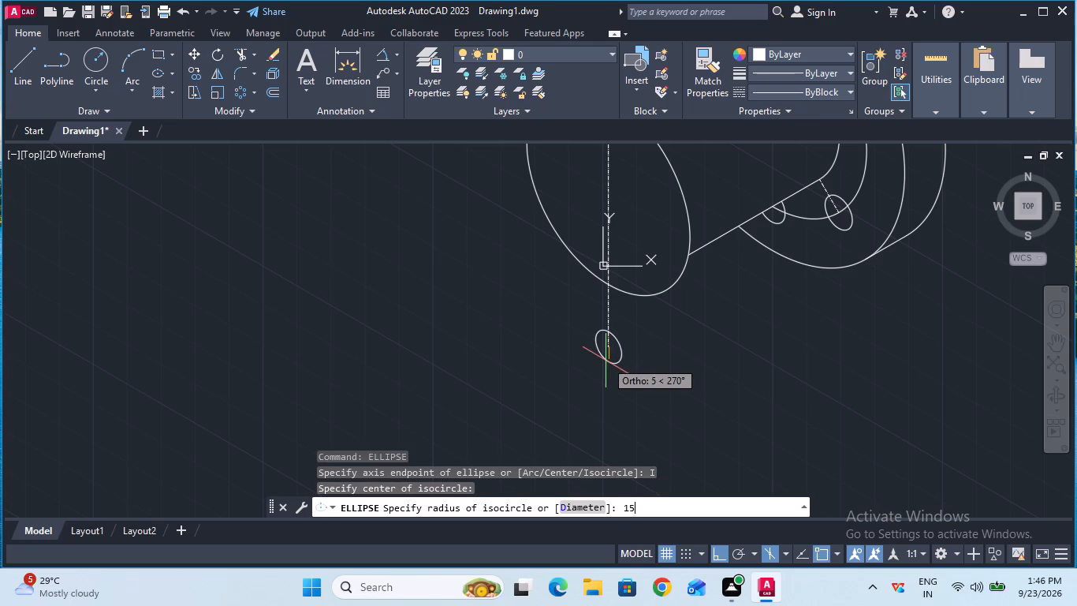
key("Return")
key("Escape")
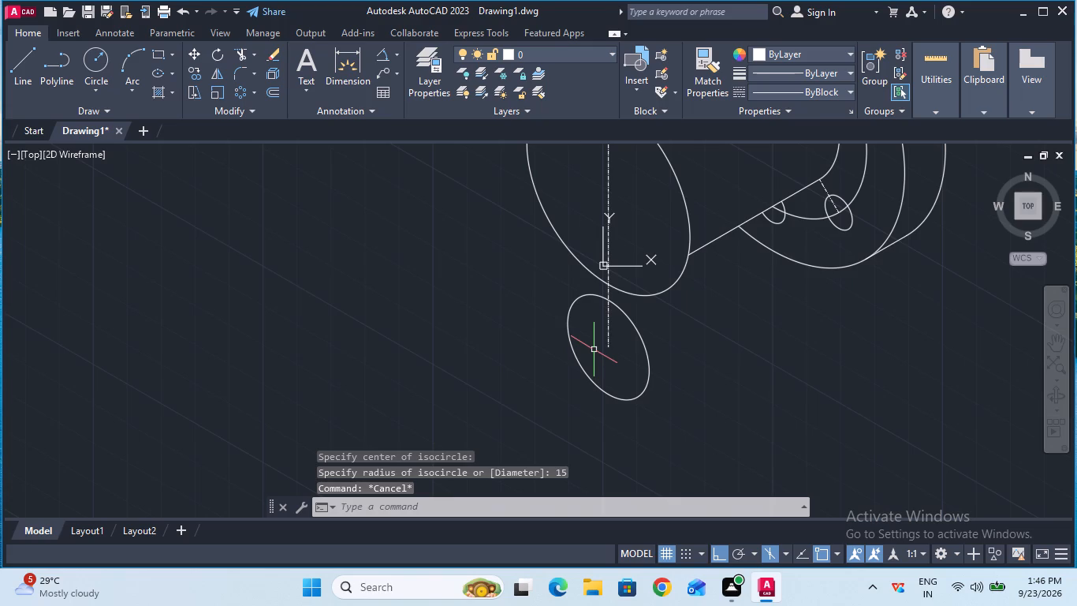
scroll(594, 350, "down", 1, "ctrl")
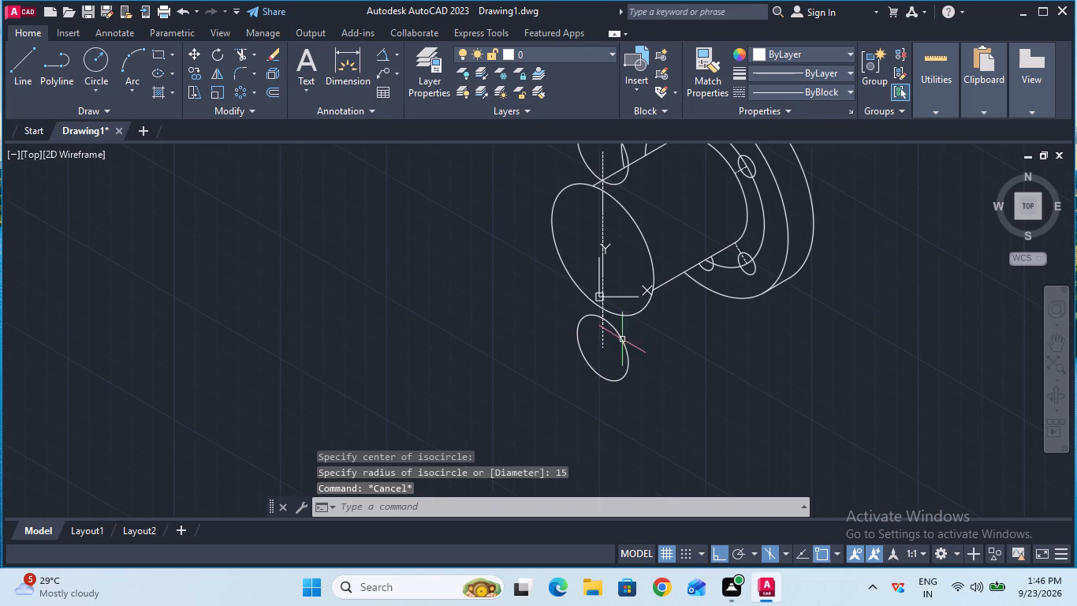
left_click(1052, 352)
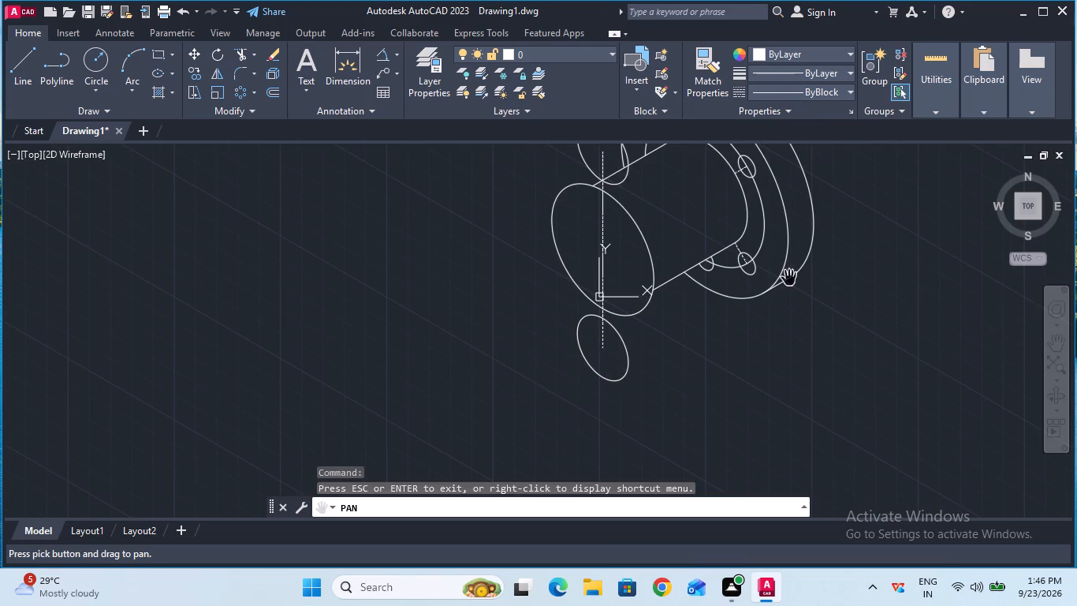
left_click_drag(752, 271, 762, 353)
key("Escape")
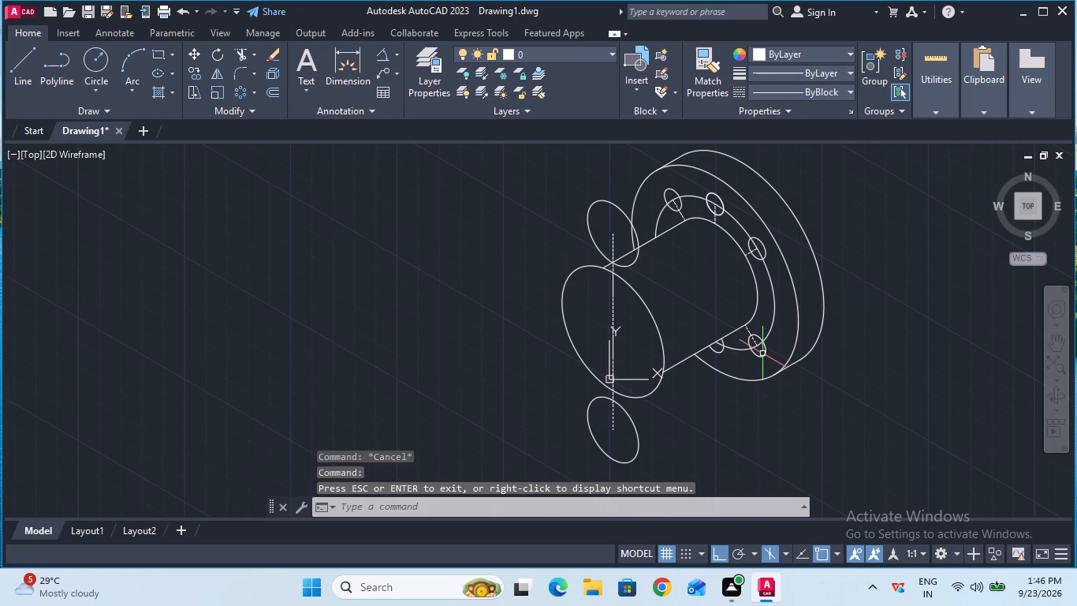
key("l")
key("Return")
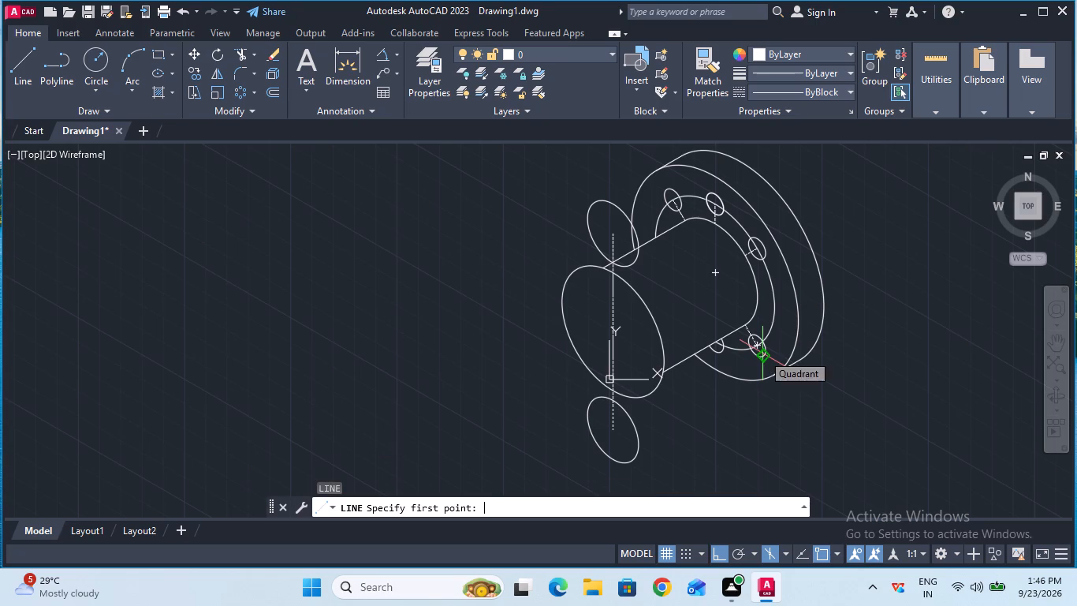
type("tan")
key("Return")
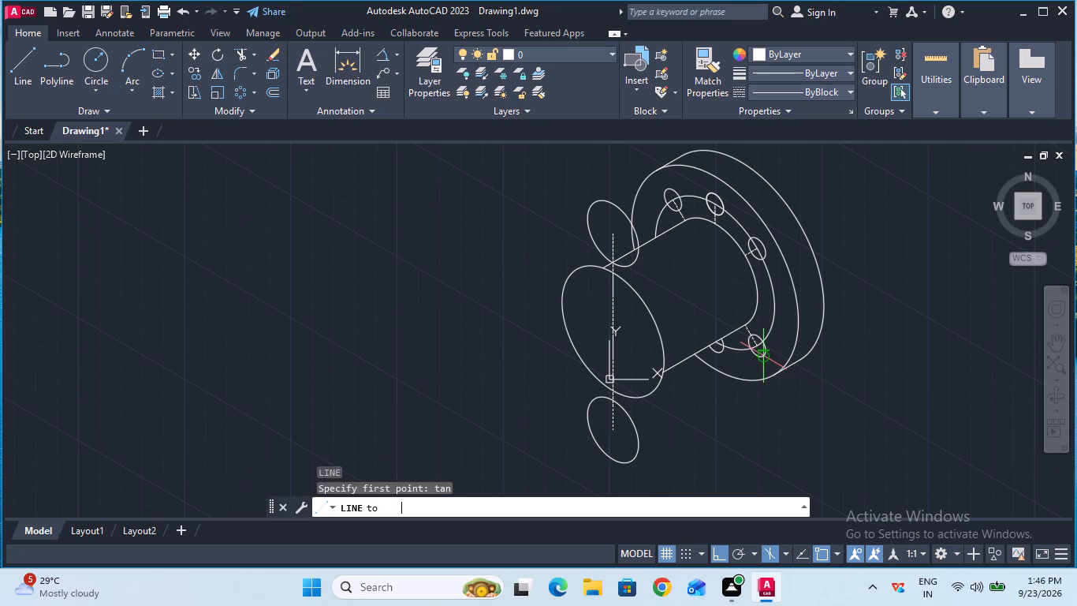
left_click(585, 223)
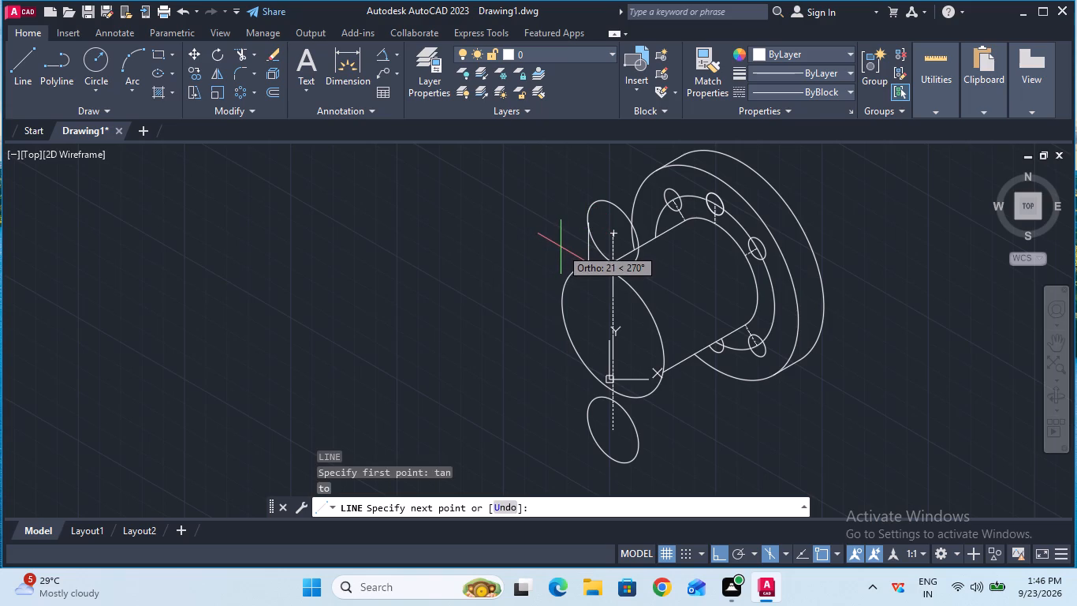
Turn ortho mode off and abandon the tangent line started on the upper radius 15 isocircle.
key("F8")
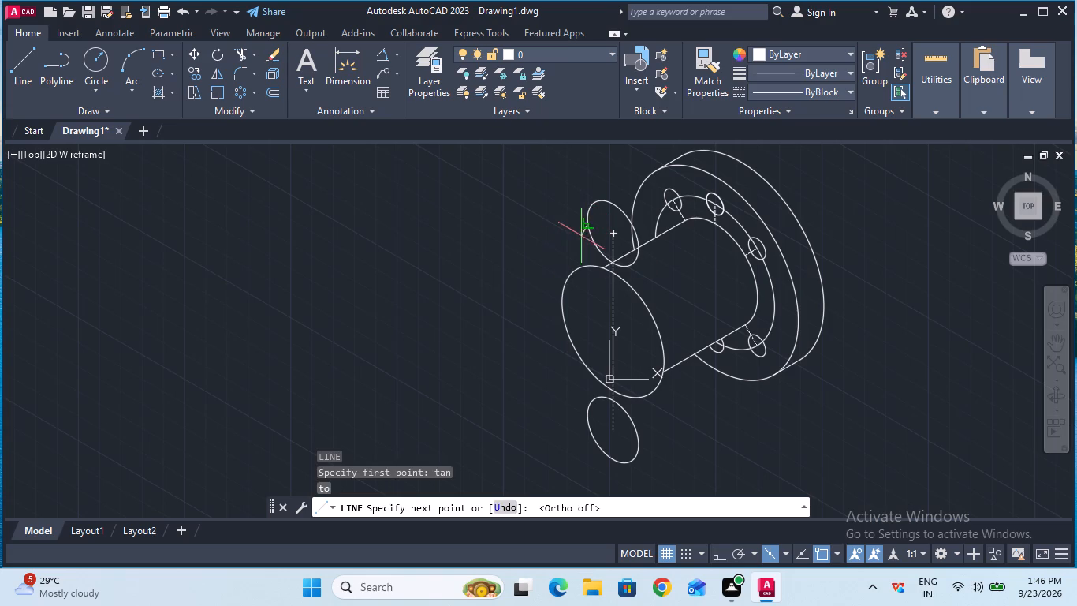
key("Escape")
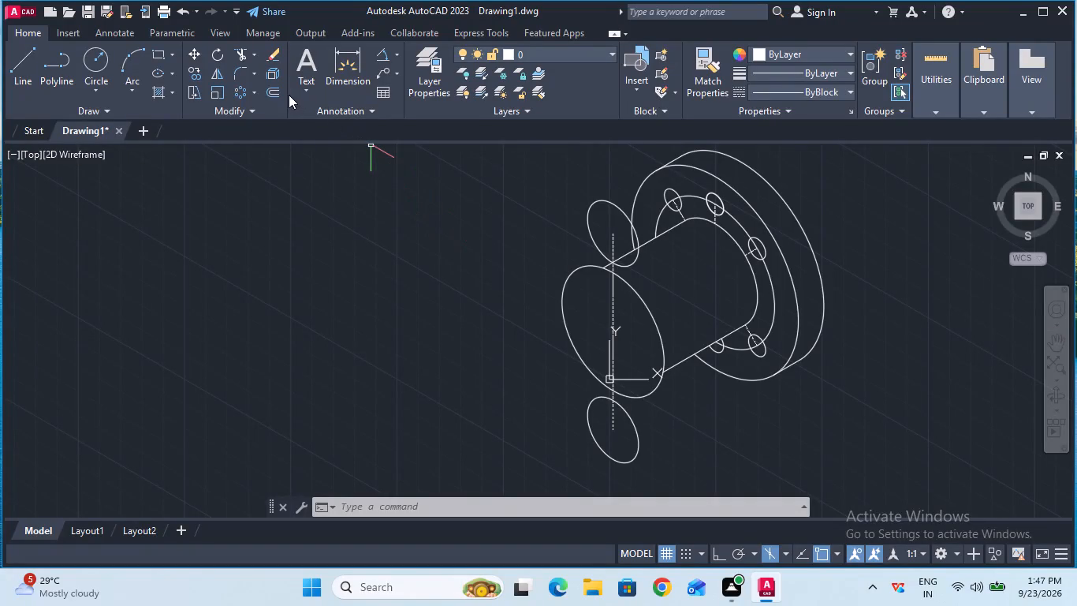
Trim away the cylinder's upper edge line and the rear flange outline where they cross inside the upper radius 15 isocircle.
left_click(245, 59)
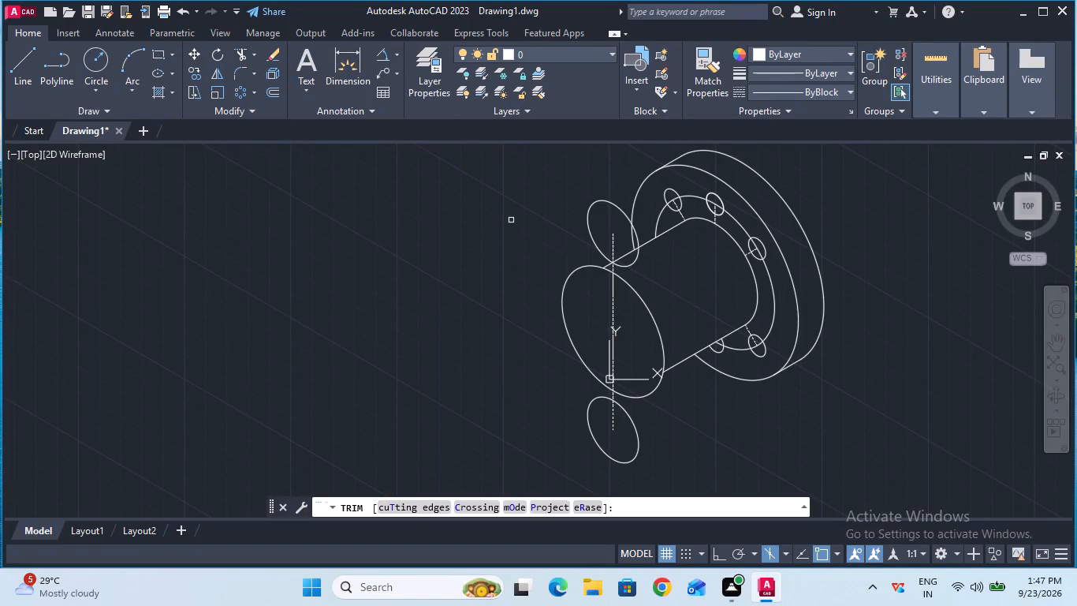
left_click(622, 258)
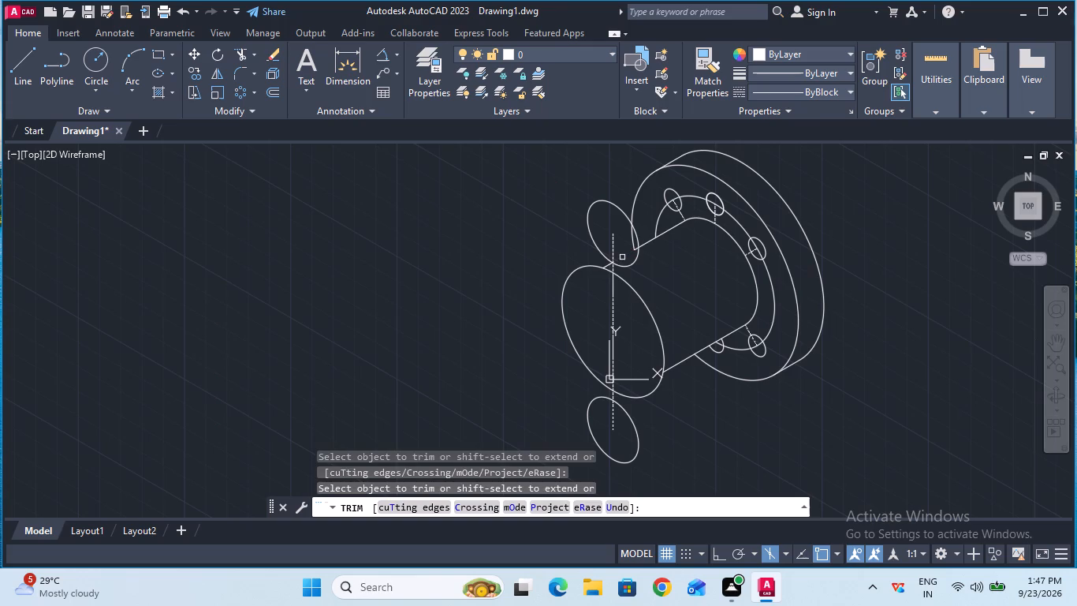
double_click(632, 241)
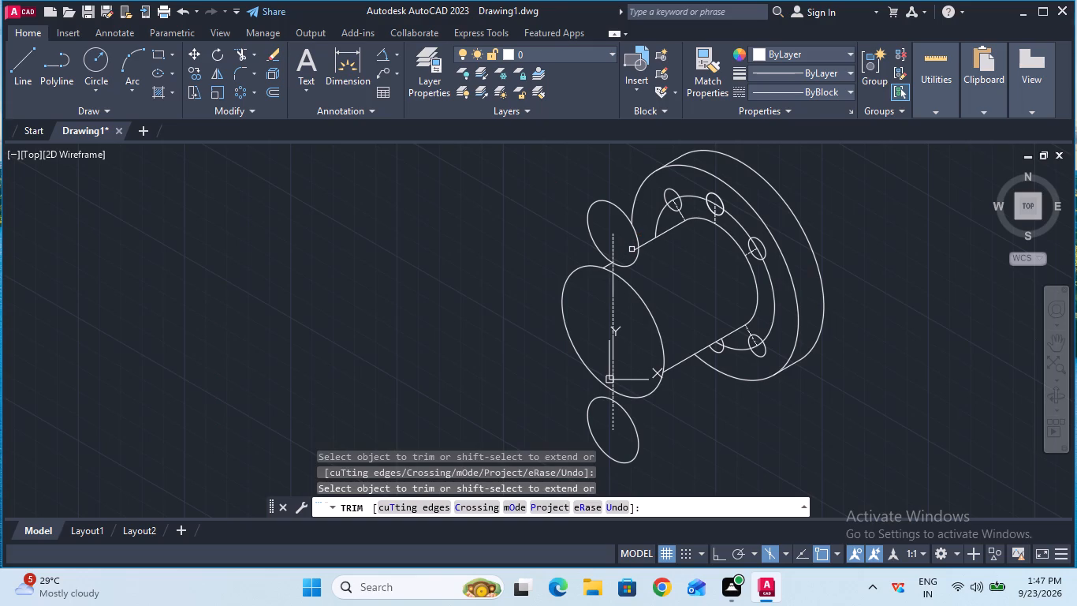
double_click(632, 249)
key("Escape")
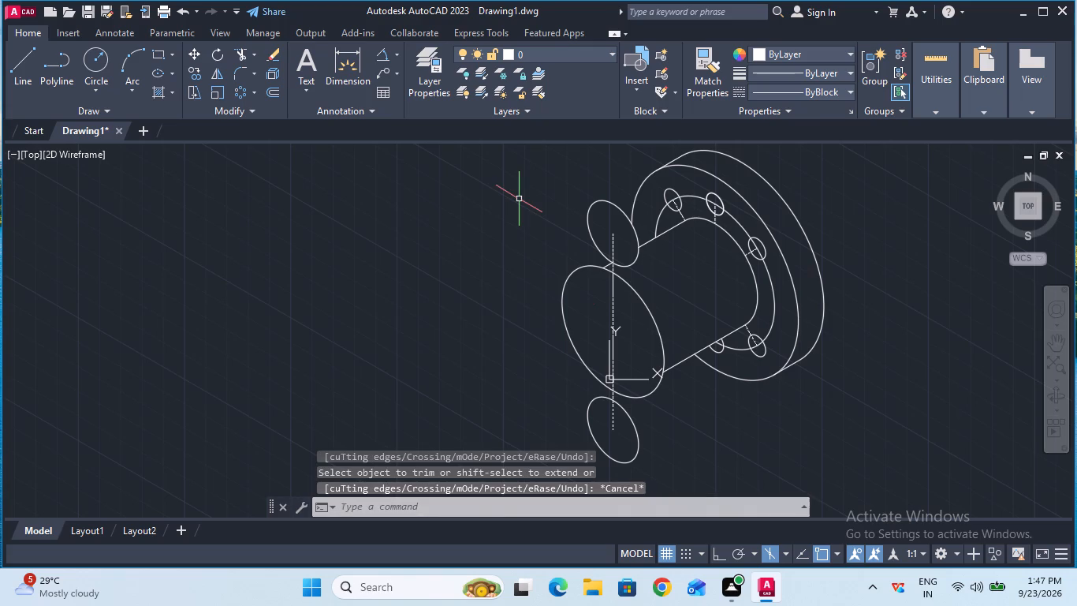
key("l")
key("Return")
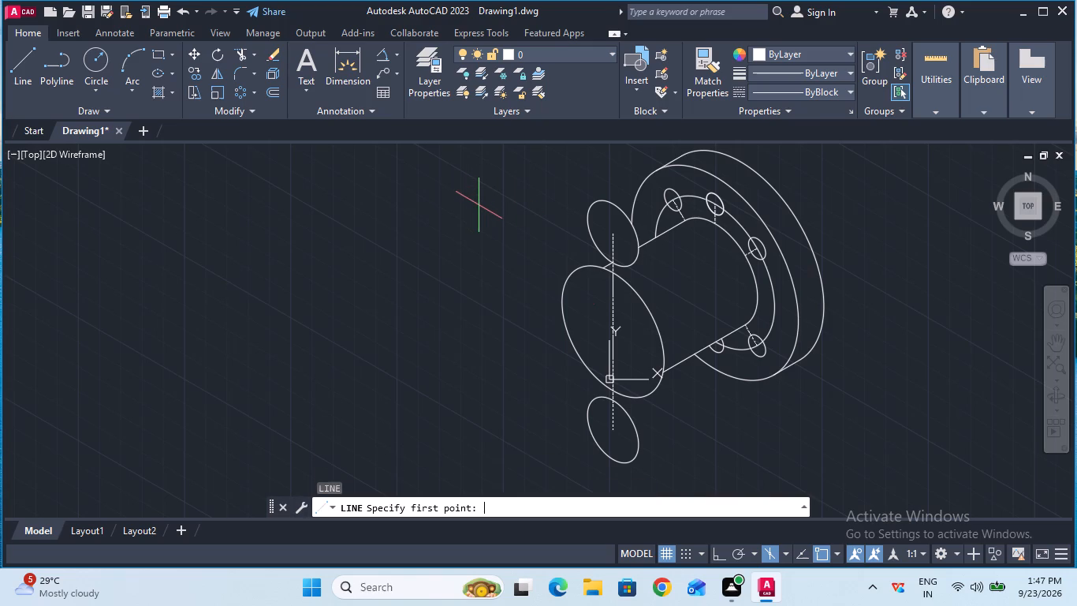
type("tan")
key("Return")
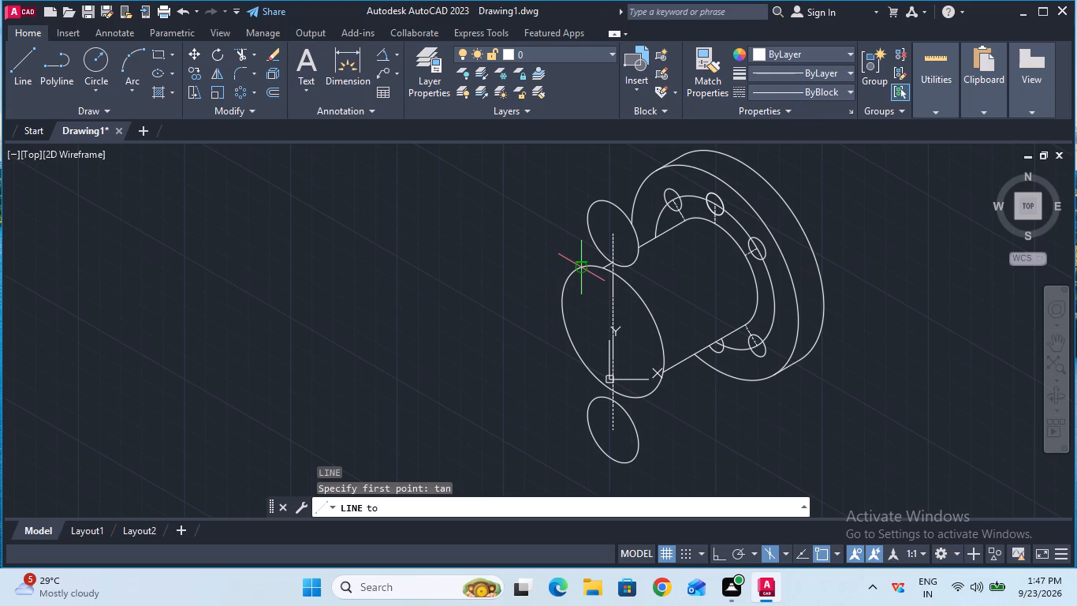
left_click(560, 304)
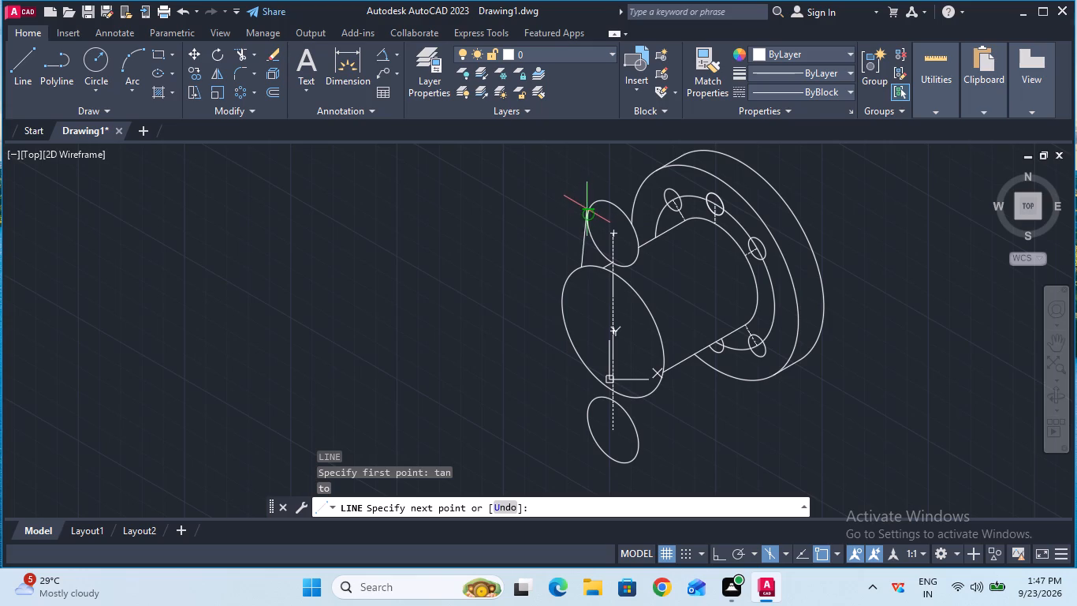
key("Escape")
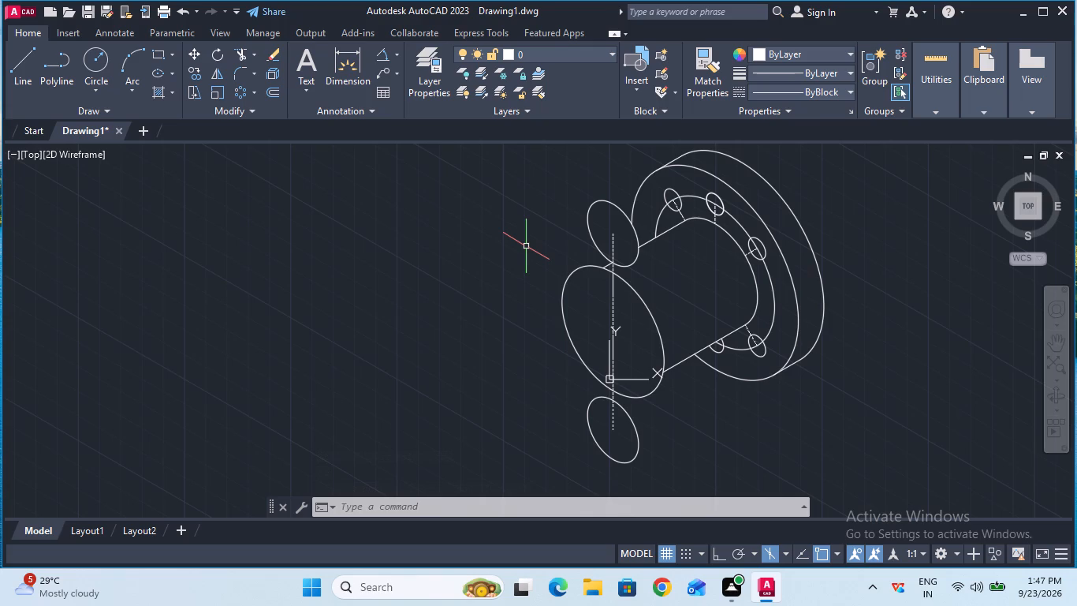
Switch to the top isoplane and draw a straight edge from the upper radius 15 isocircle's left side to the large front isocircle's left side.
key("F5")
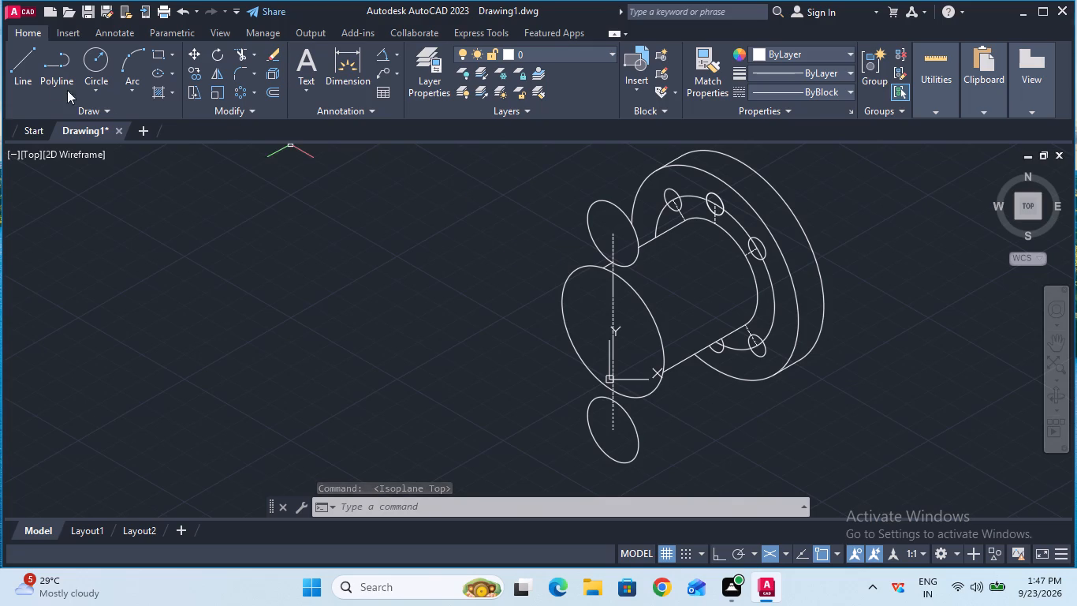
double_click(13, 73)
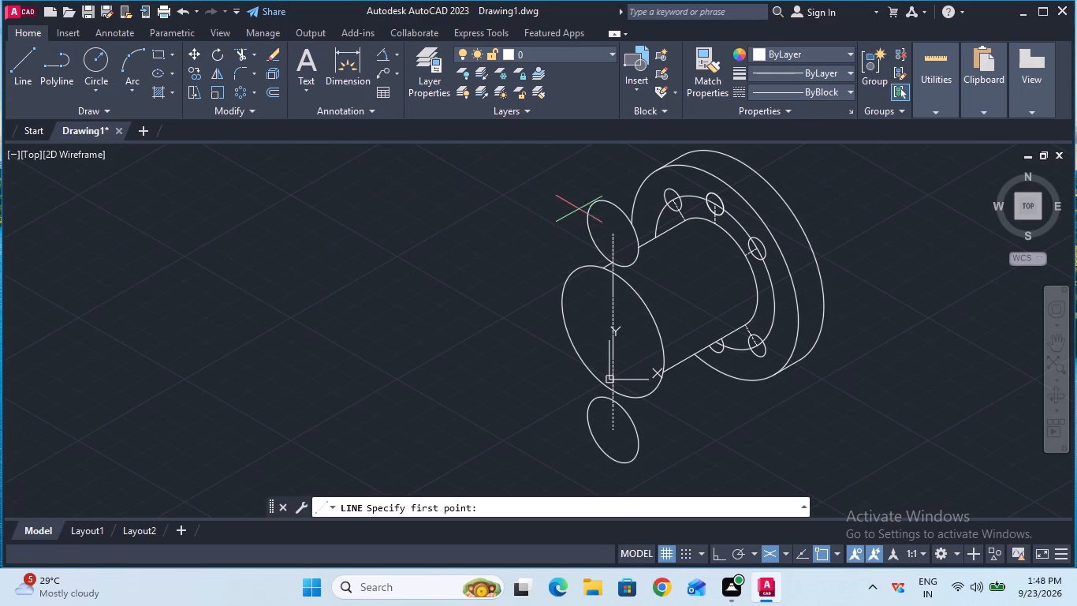
left_click(587, 211)
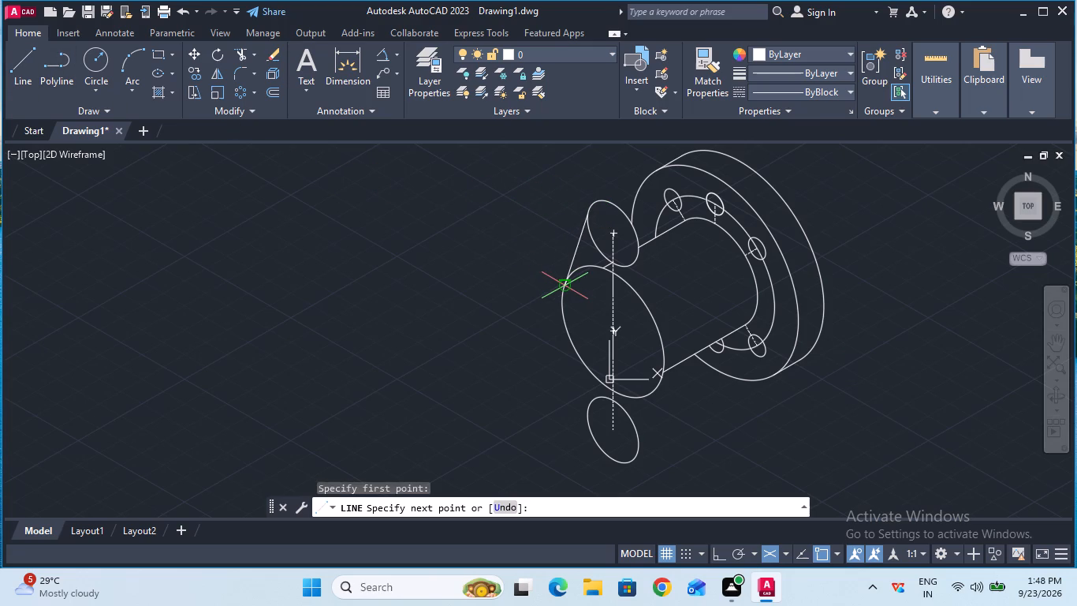
left_click(564, 286)
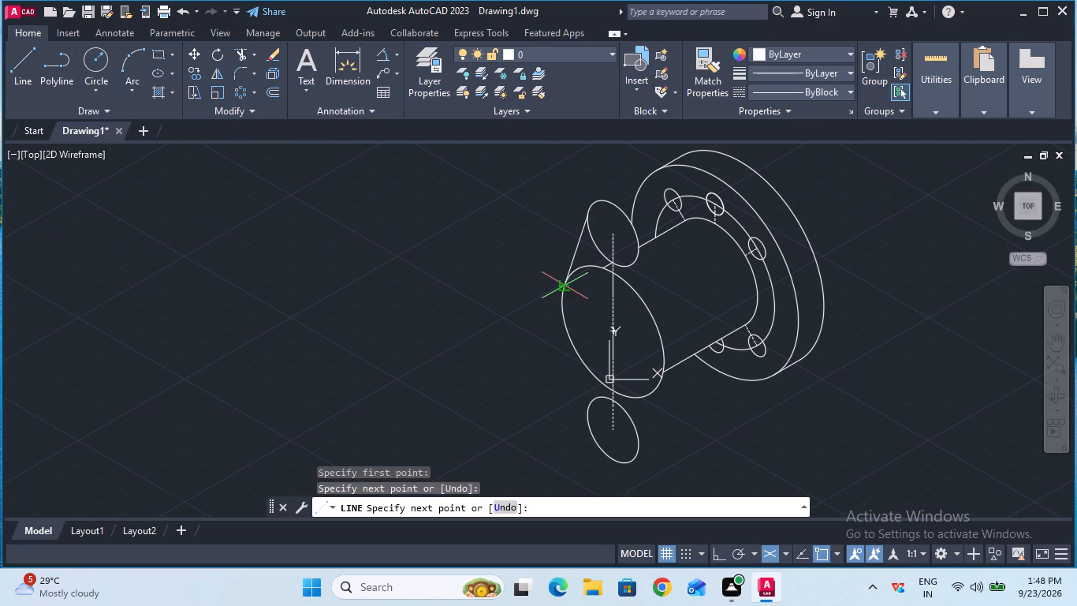
key("Escape")
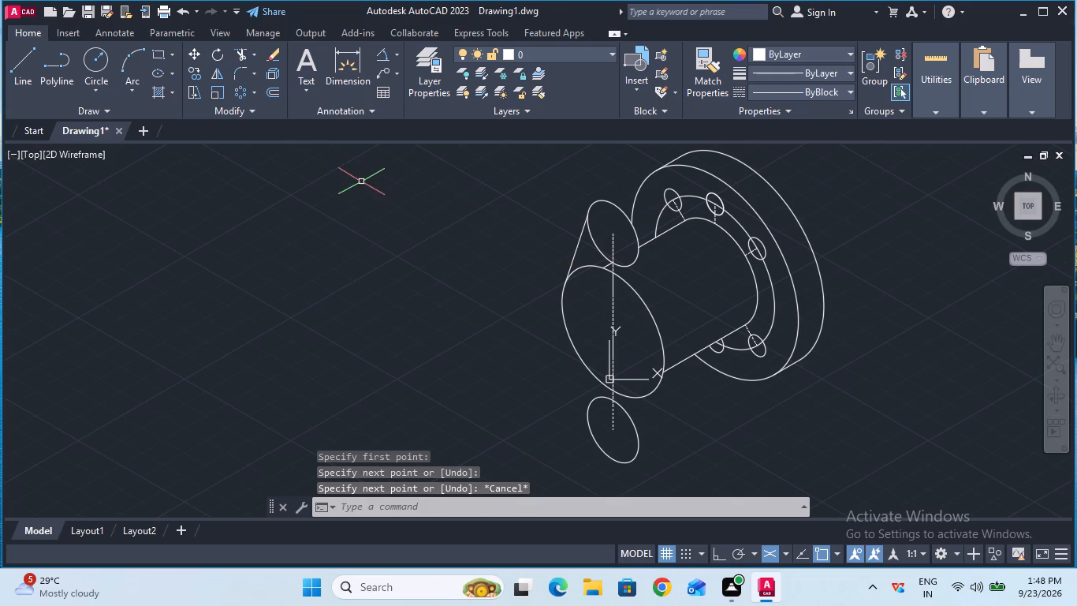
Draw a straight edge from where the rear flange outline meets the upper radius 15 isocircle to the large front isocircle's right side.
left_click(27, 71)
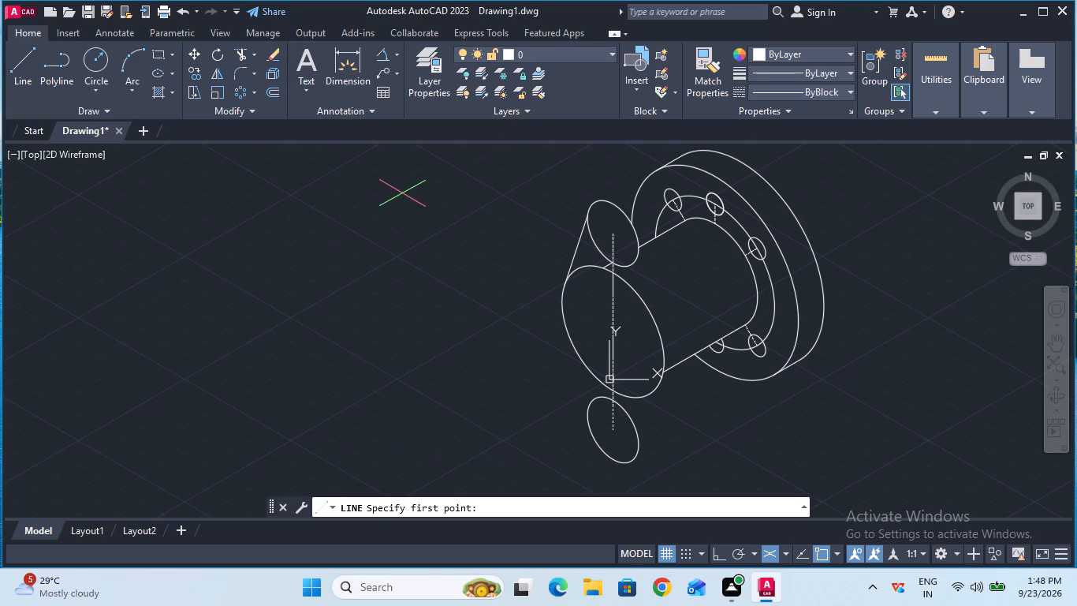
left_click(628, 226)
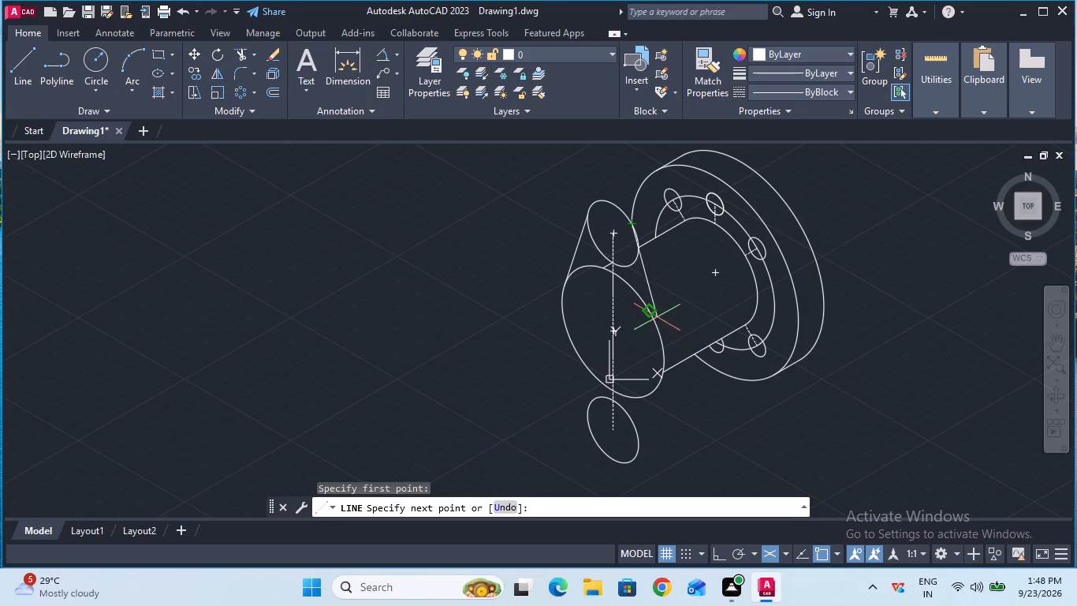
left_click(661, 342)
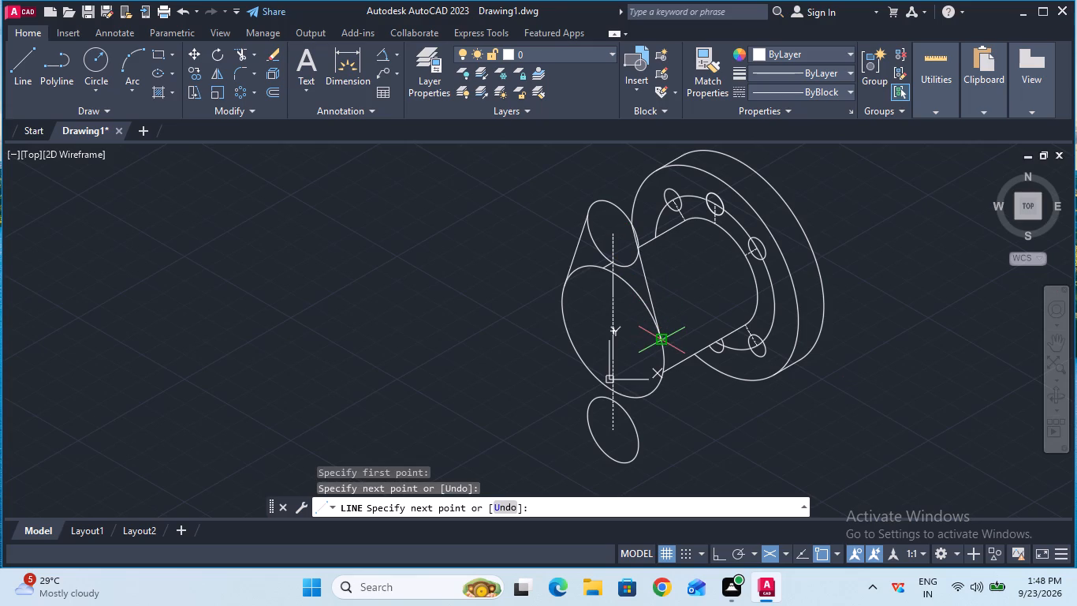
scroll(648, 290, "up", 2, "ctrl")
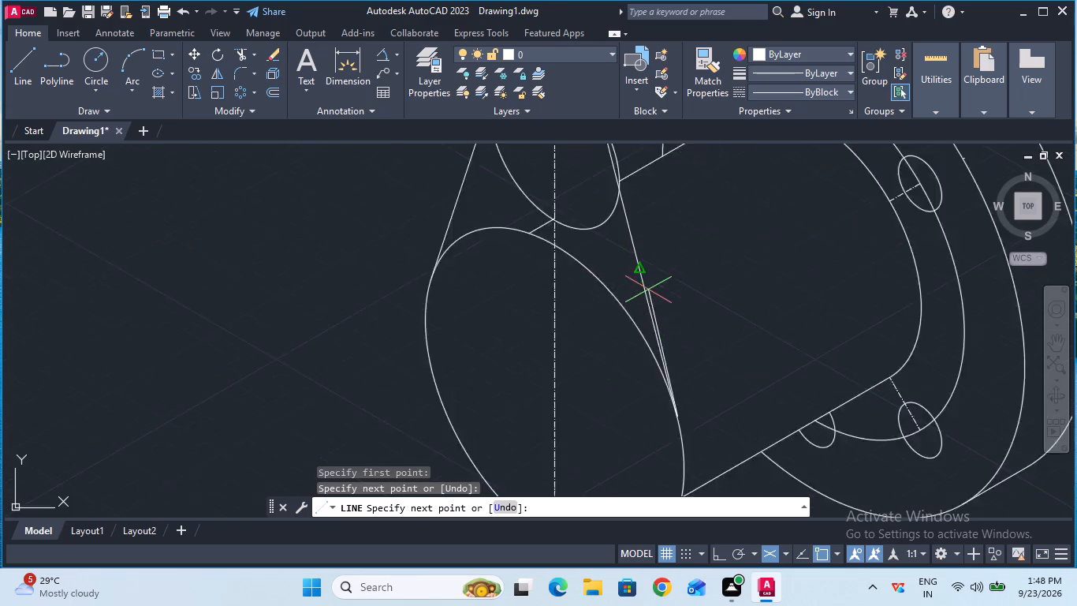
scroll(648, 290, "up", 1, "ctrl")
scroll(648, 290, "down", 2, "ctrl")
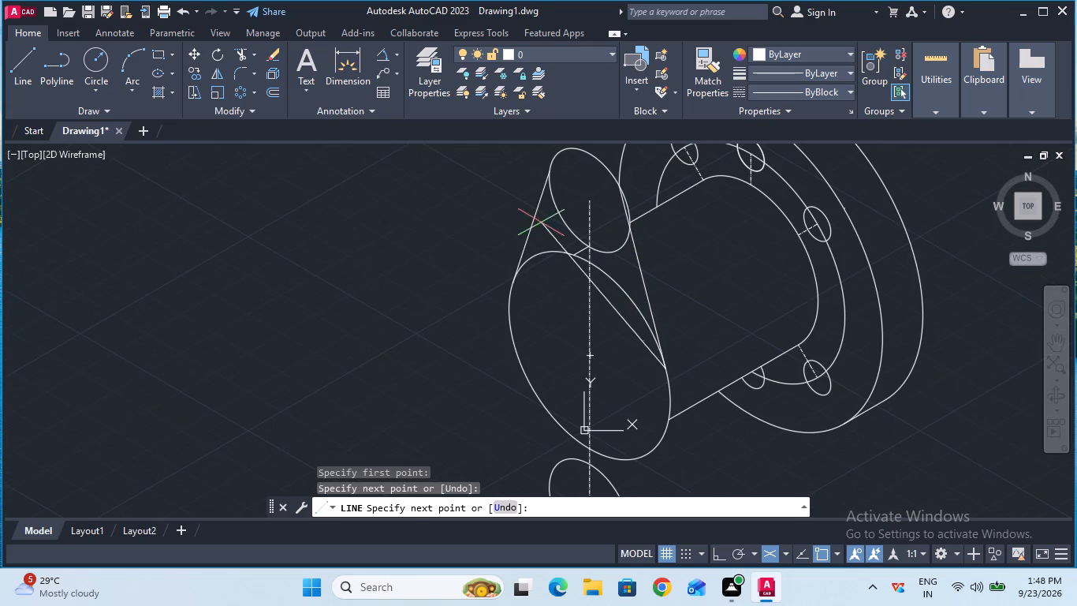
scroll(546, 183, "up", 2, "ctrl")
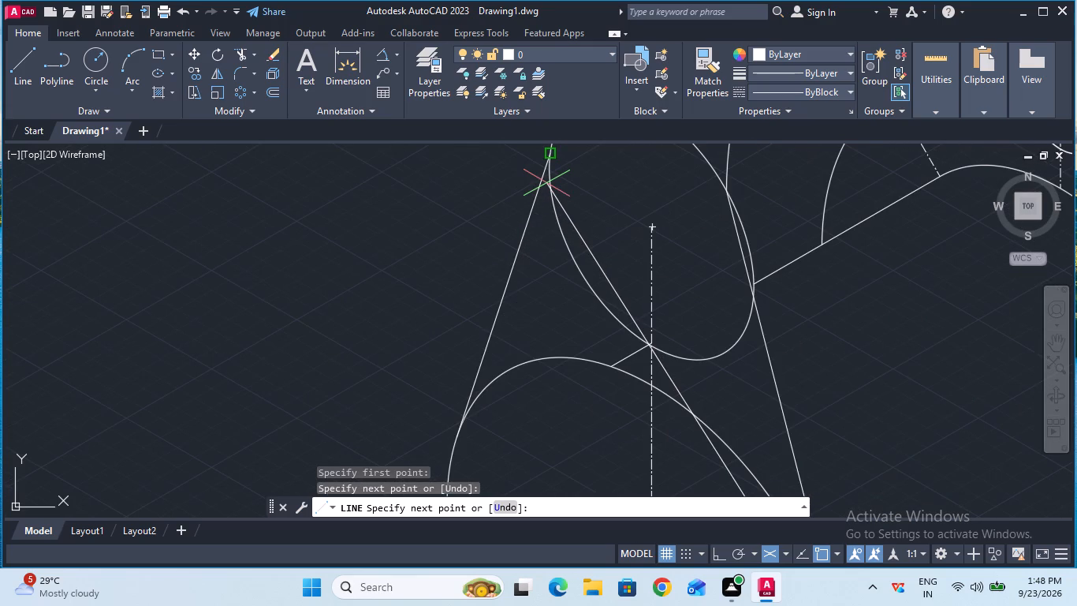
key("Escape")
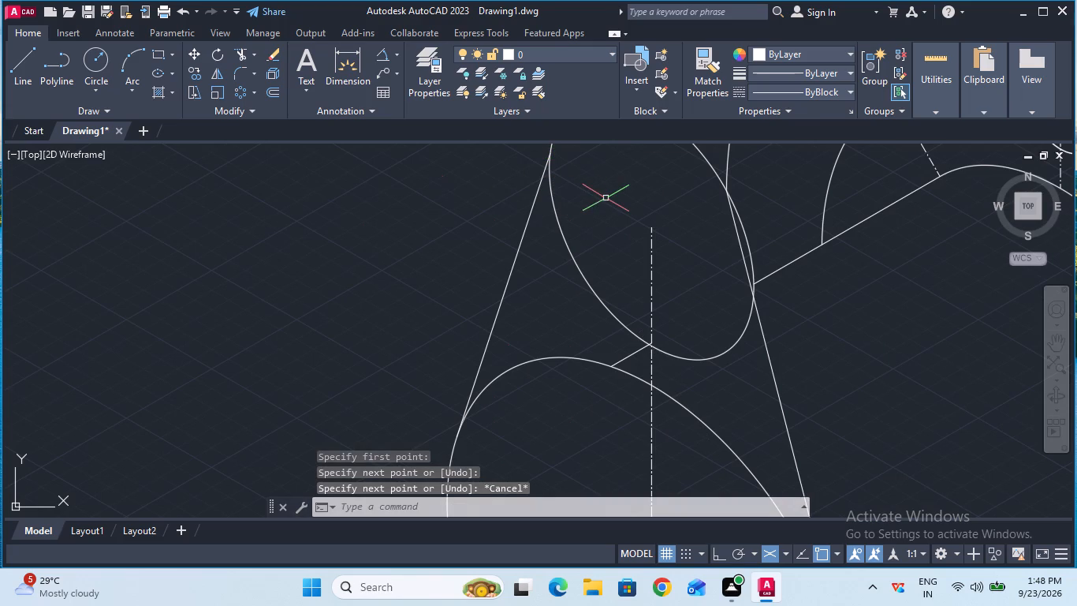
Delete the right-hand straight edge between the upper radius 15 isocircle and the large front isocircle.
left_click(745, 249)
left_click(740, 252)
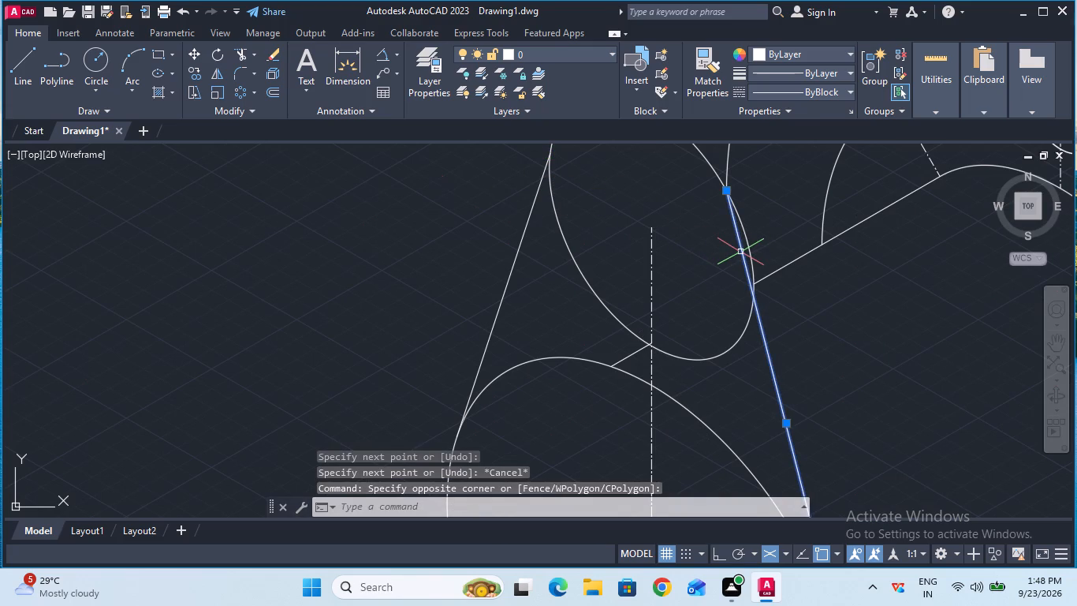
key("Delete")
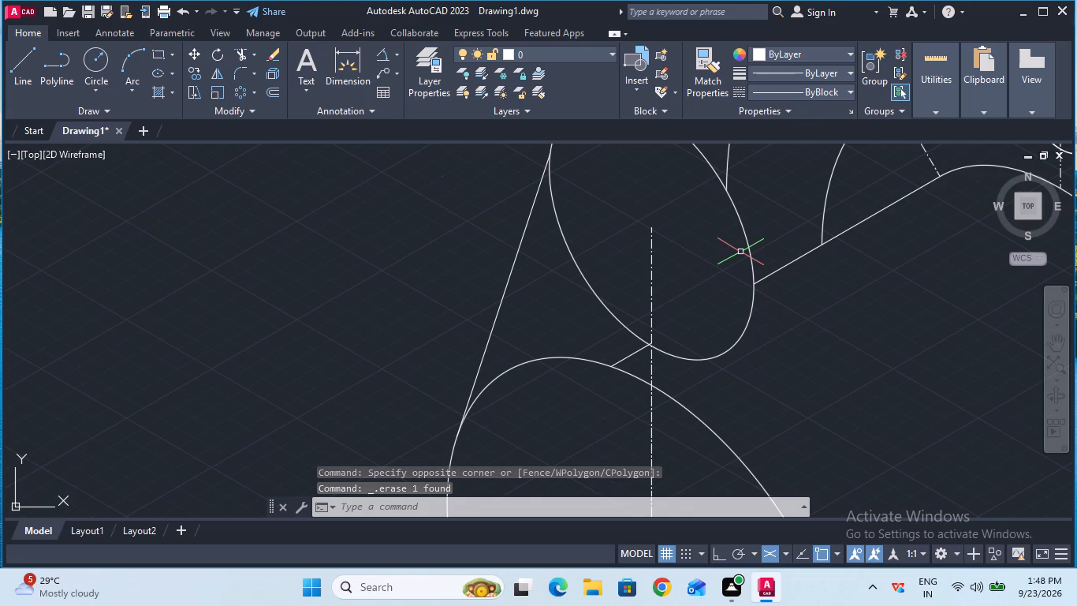
With ortho on, draw a 22 mm line at 330° across the upper radius 15 isocircle from the left straight edge's upper end.
left_click(1053, 335)
left_click_drag(904, 256, 904, 342)
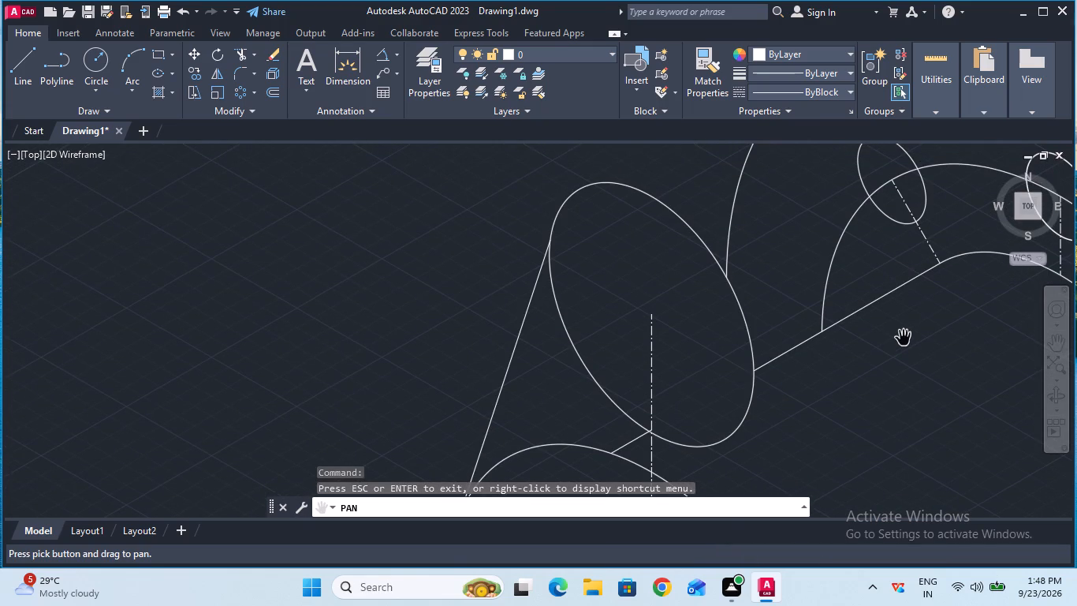
key("Escape")
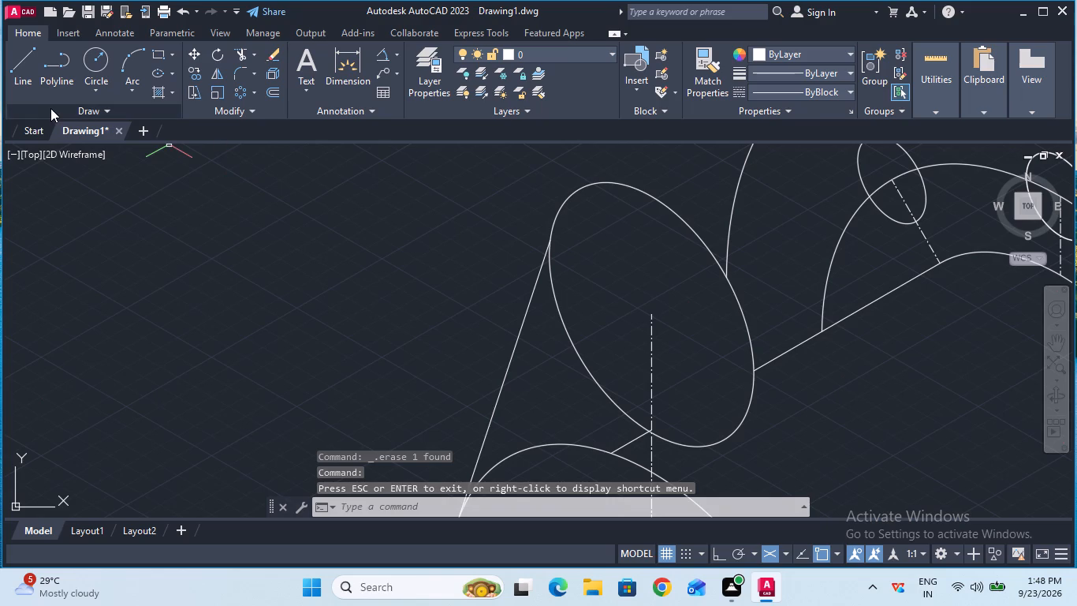
left_click(25, 77)
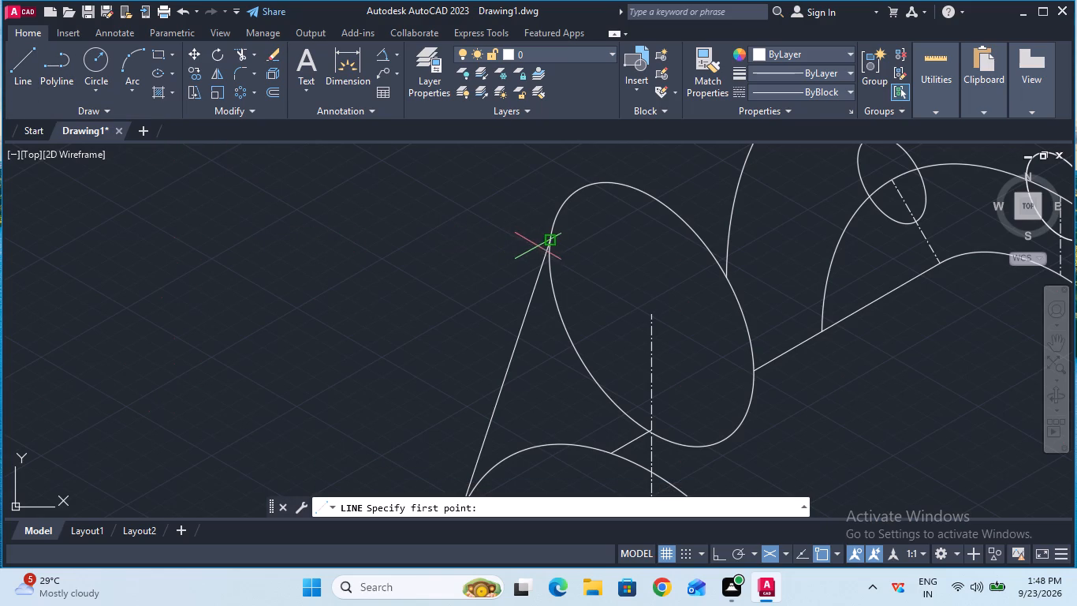
left_click(542, 245)
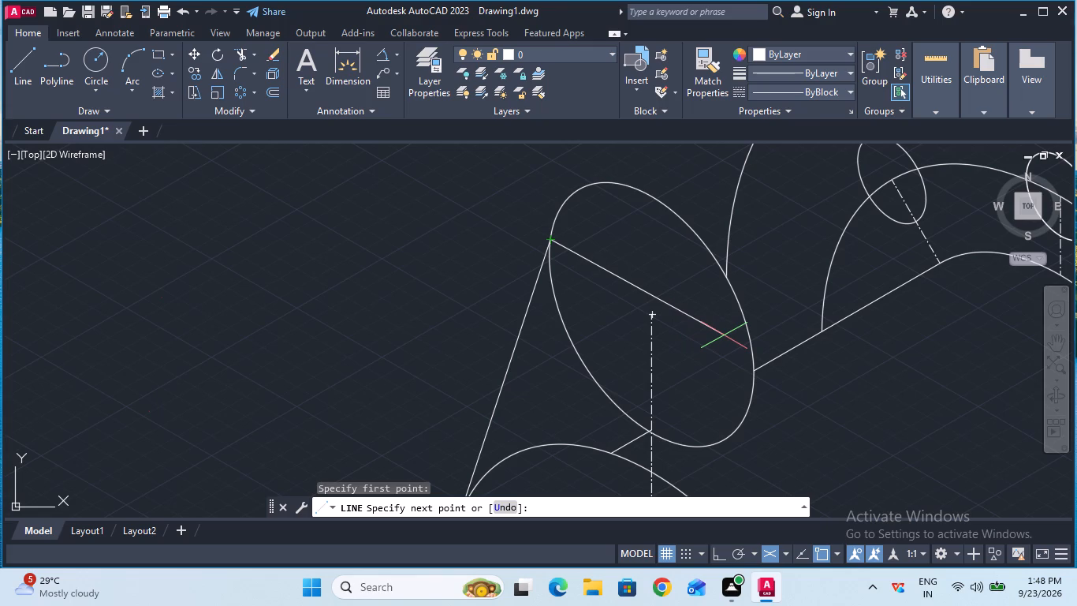
key("F8")
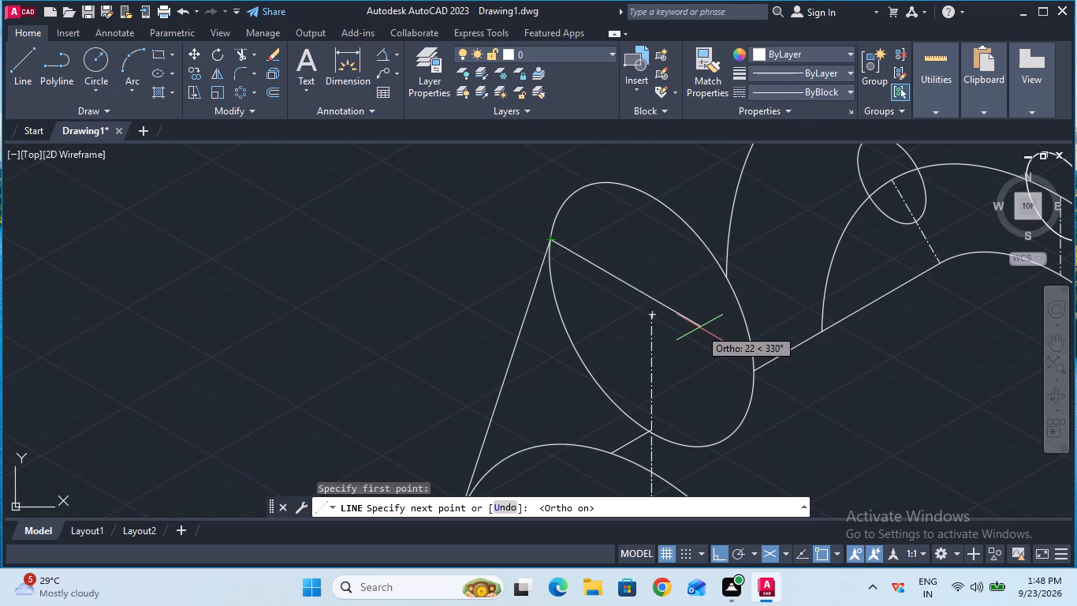
type("22")
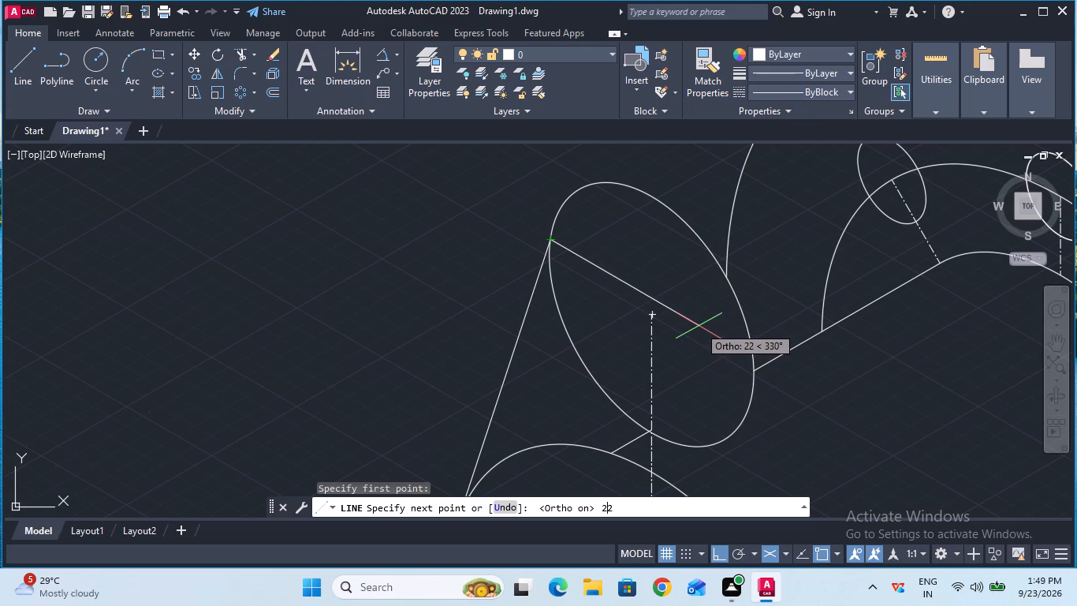
key("Return")
key("Escape")
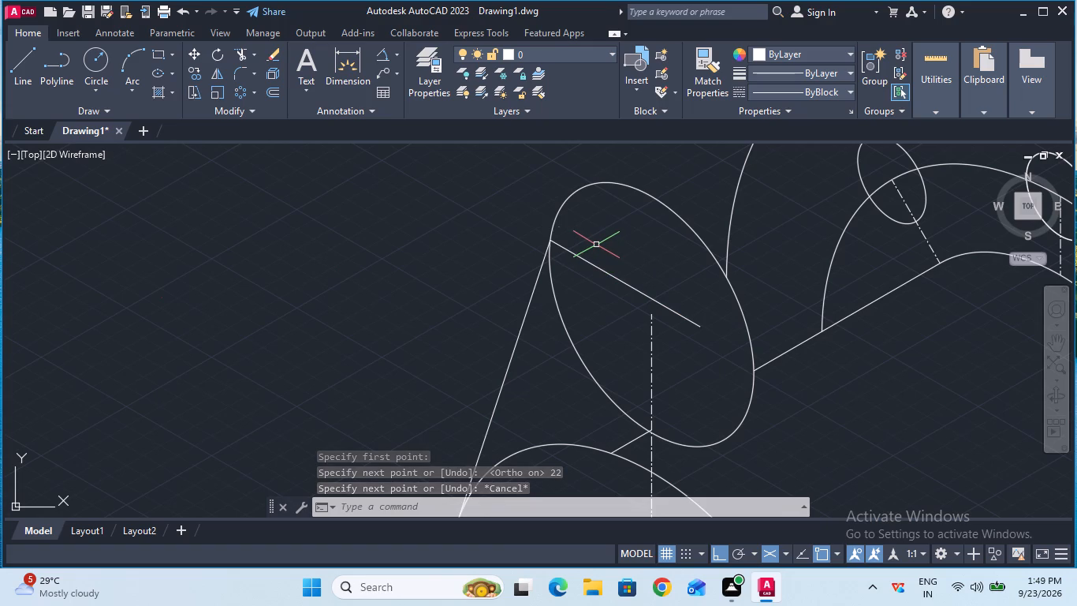
Extend the 22 mm line to the opposite side of the upper radius 15 isocircle.
left_click(249, 57)
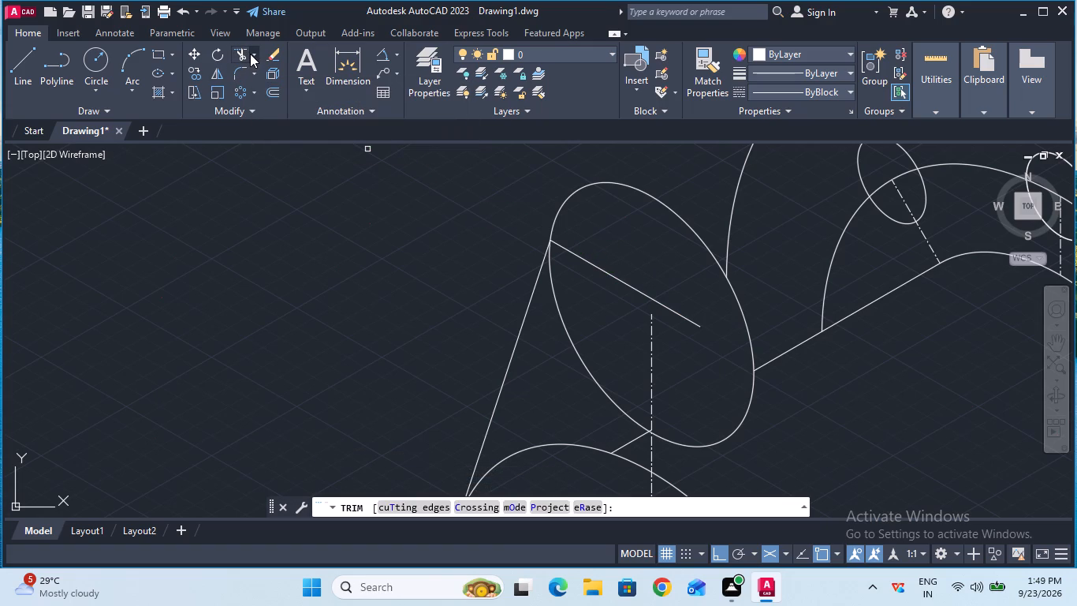
left_click(256, 55)
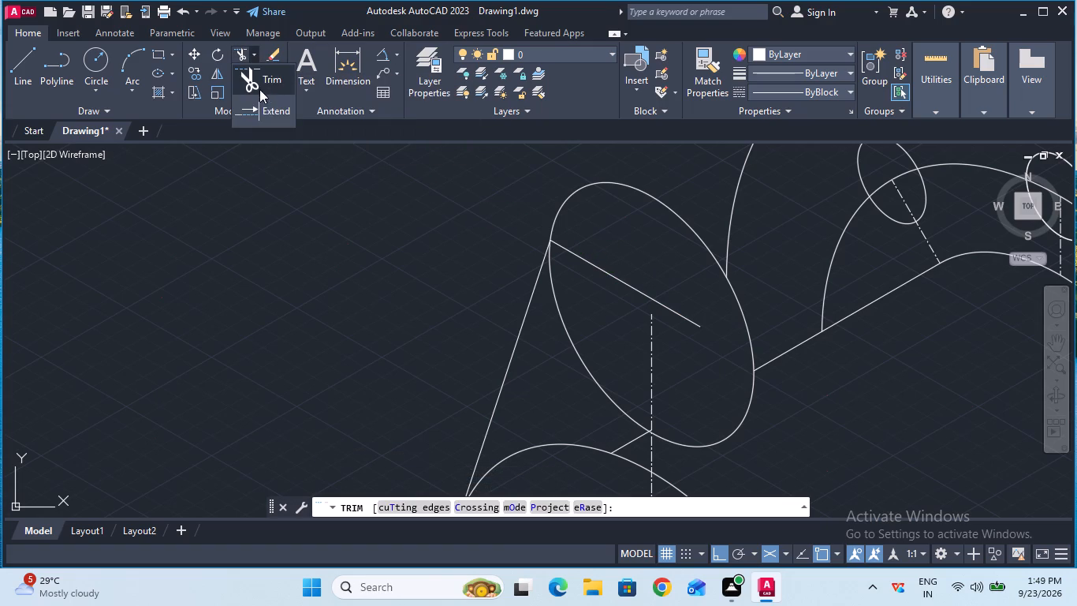
left_click(264, 103)
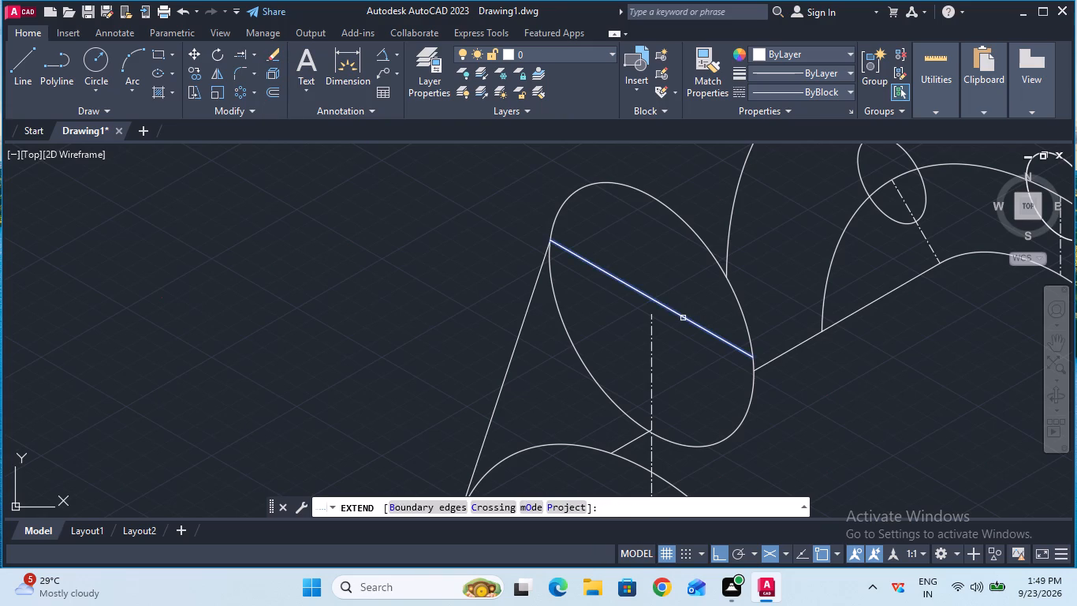
left_click(683, 318)
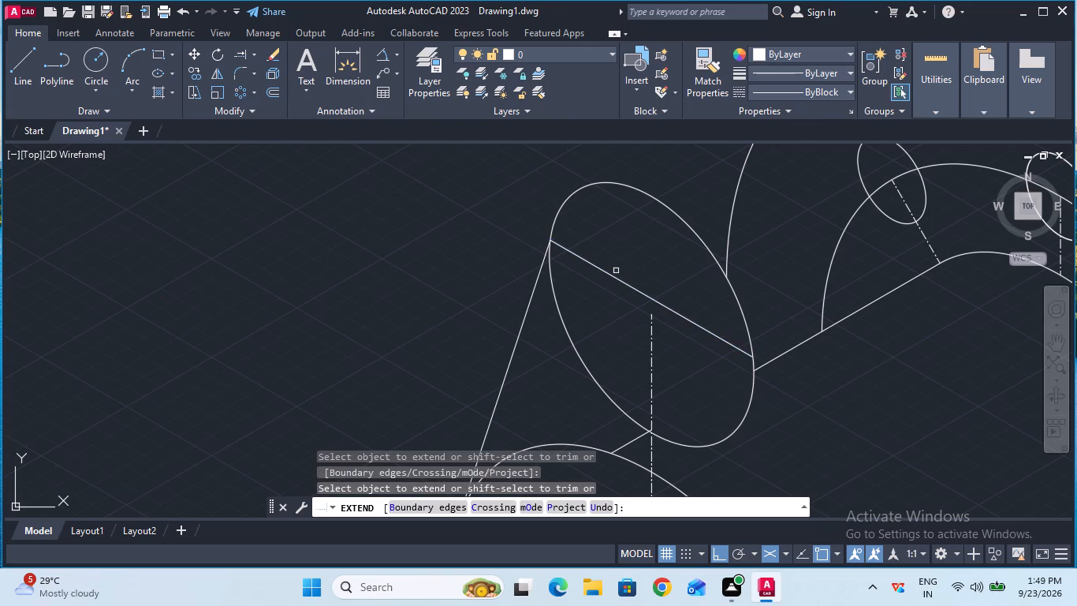
key("Escape")
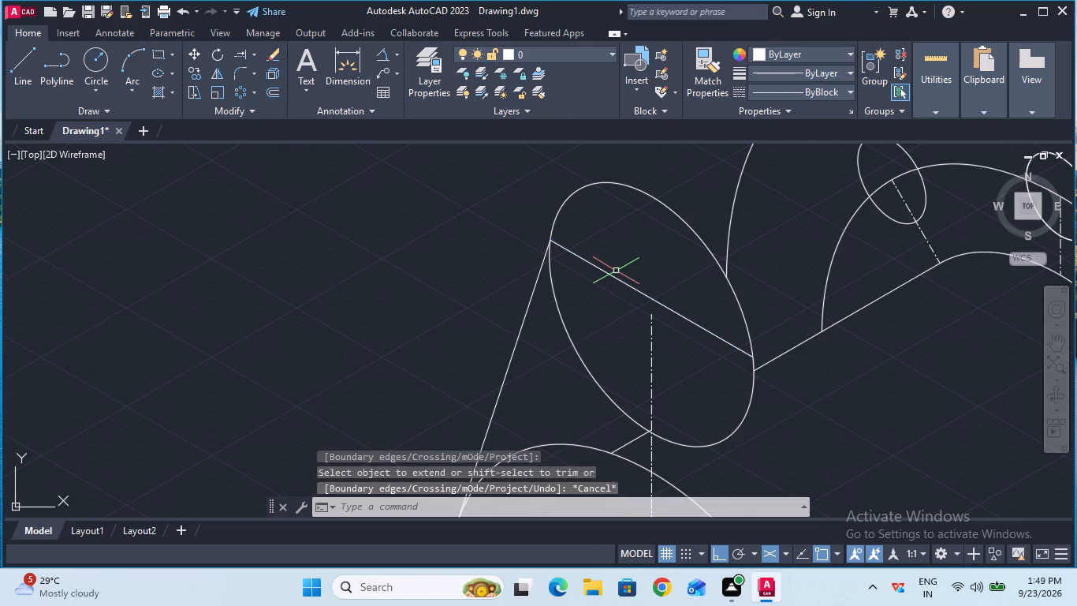
With ortho off, draw a straight edge from the crossing line's right end on the upper radius 15 isocircle to the large front isocircle's right side.
key("F8")
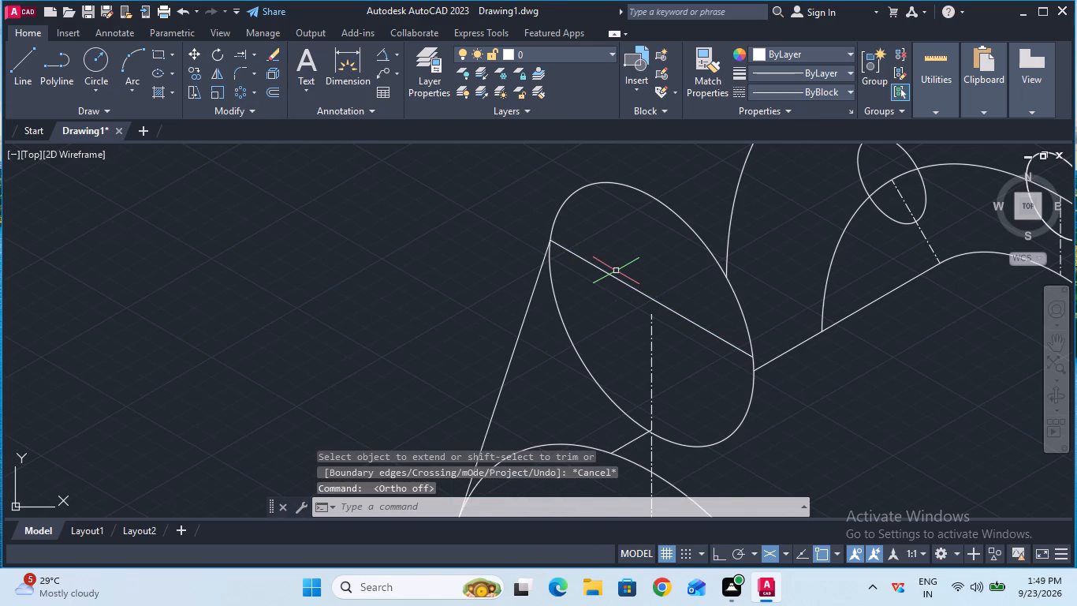
scroll(616, 271, "down", 2, "ctrl")
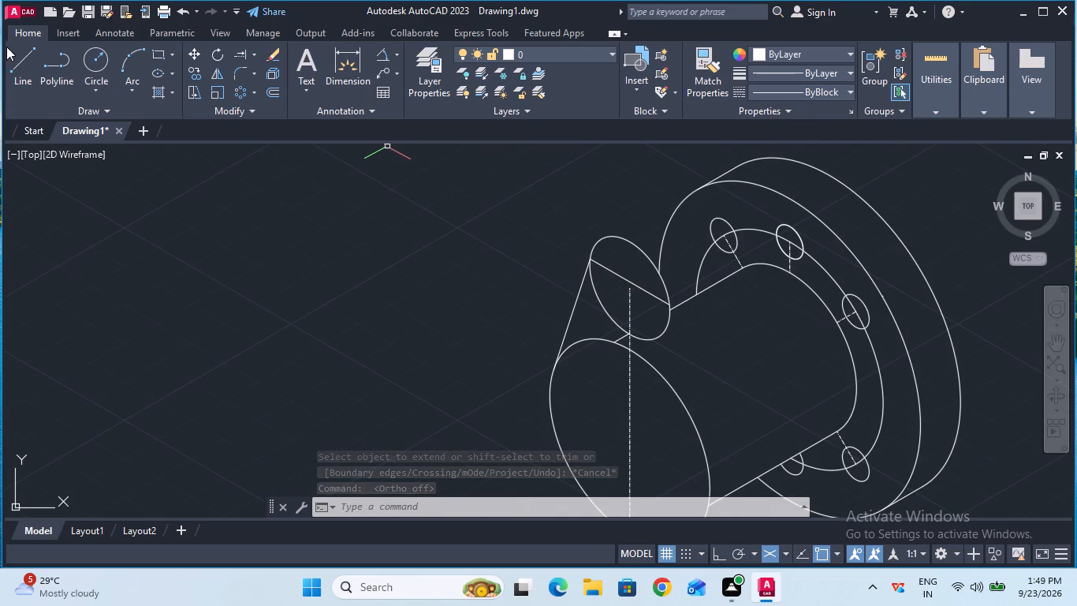
left_click(19, 75)
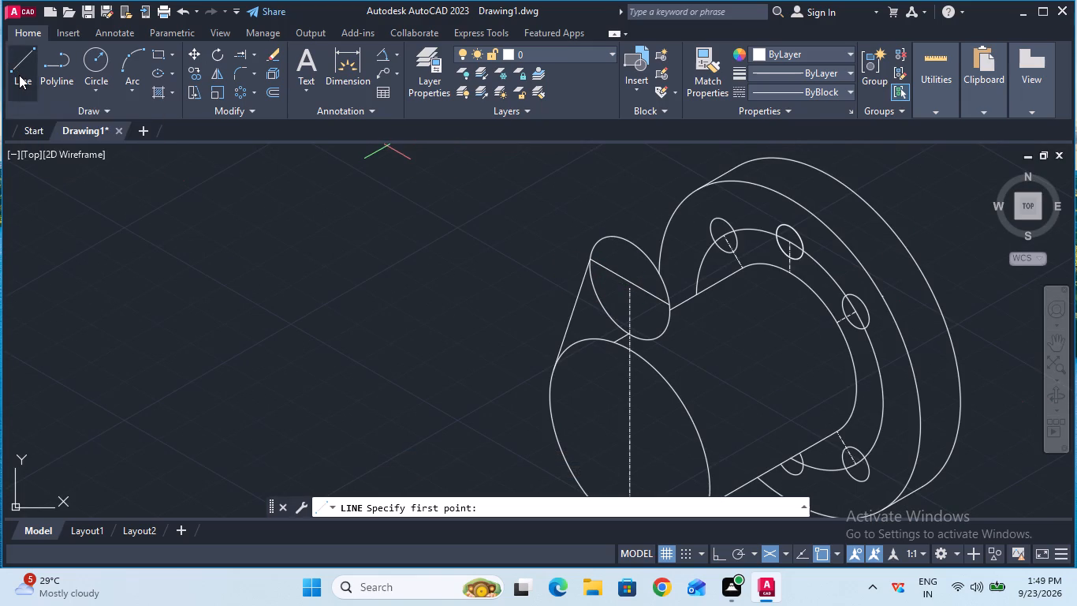
left_click(671, 301)
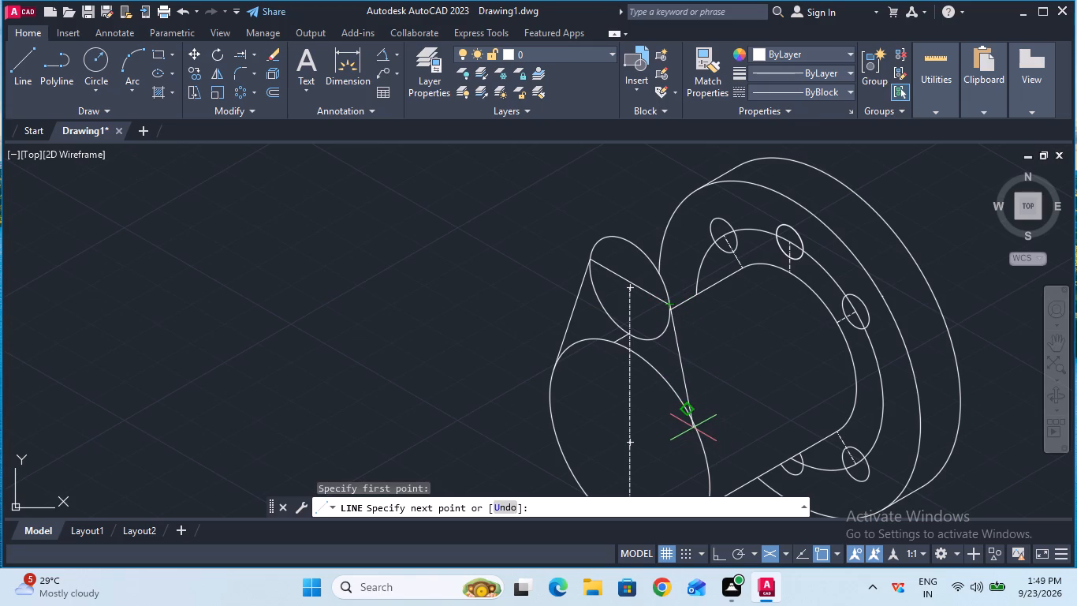
left_click(708, 459)
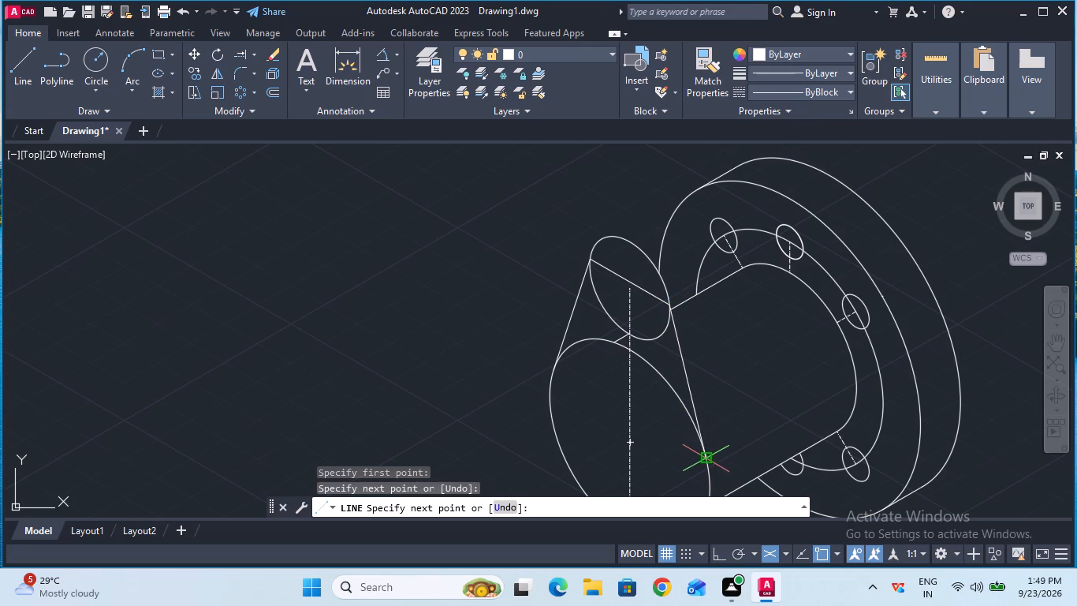
scroll(722, 440, "down", 1, "ctrl")
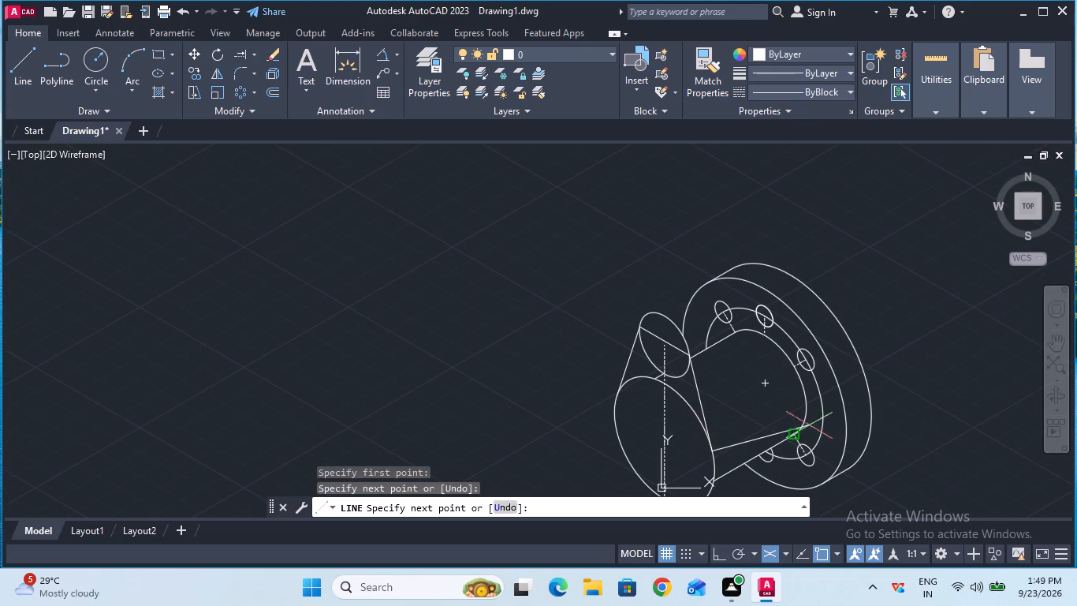
key("Escape")
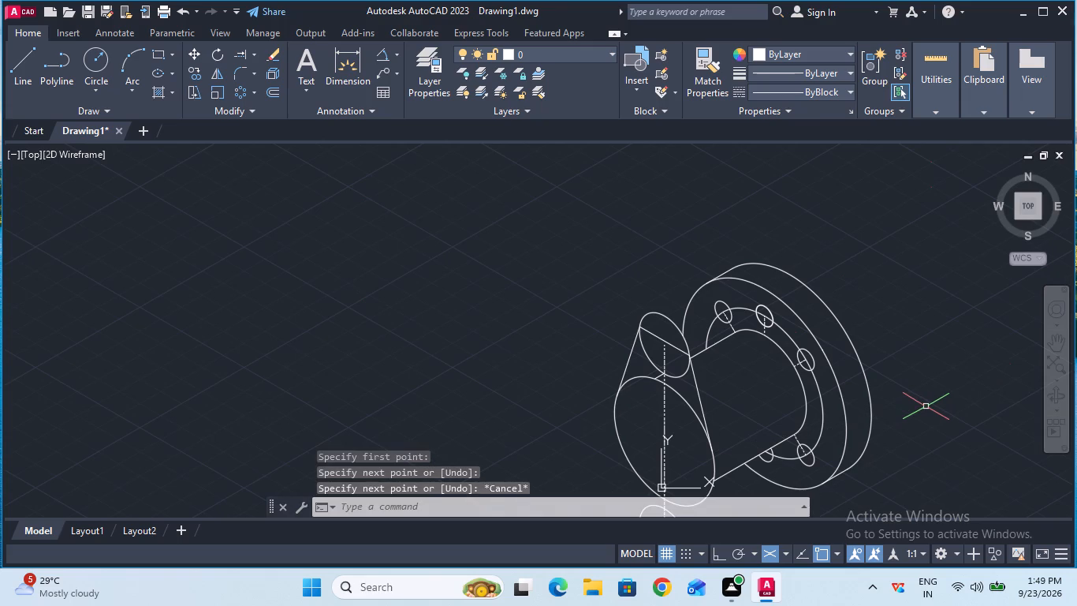
Trim away the construction line crossing the inside of the upper radius 15 isocircle.
double_click(1046, 340)
left_click_drag(948, 413, 945, 396)
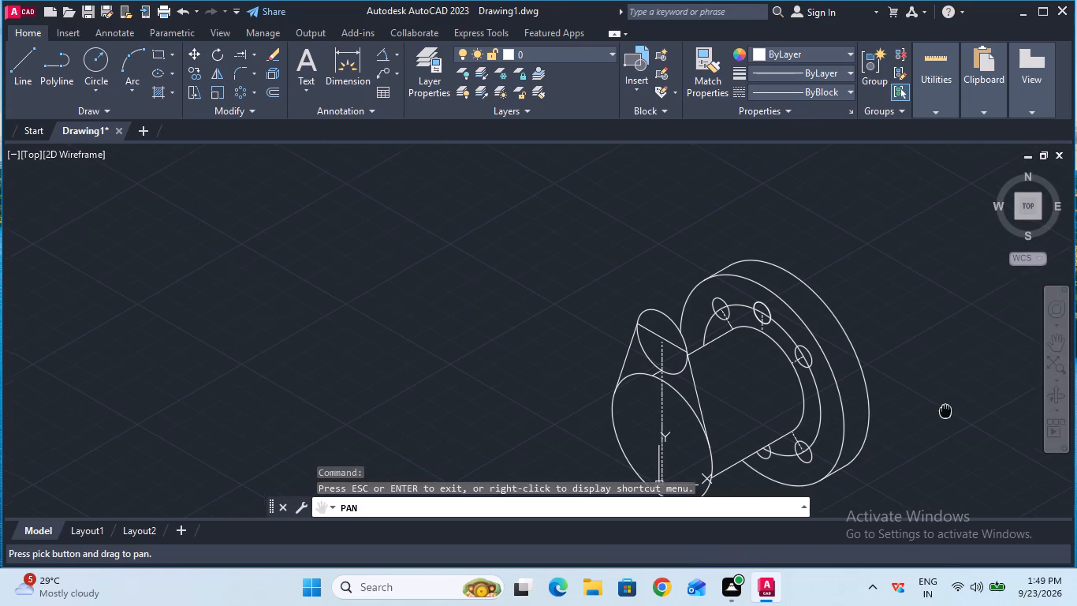
left_click_drag(945, 396, 953, 279)
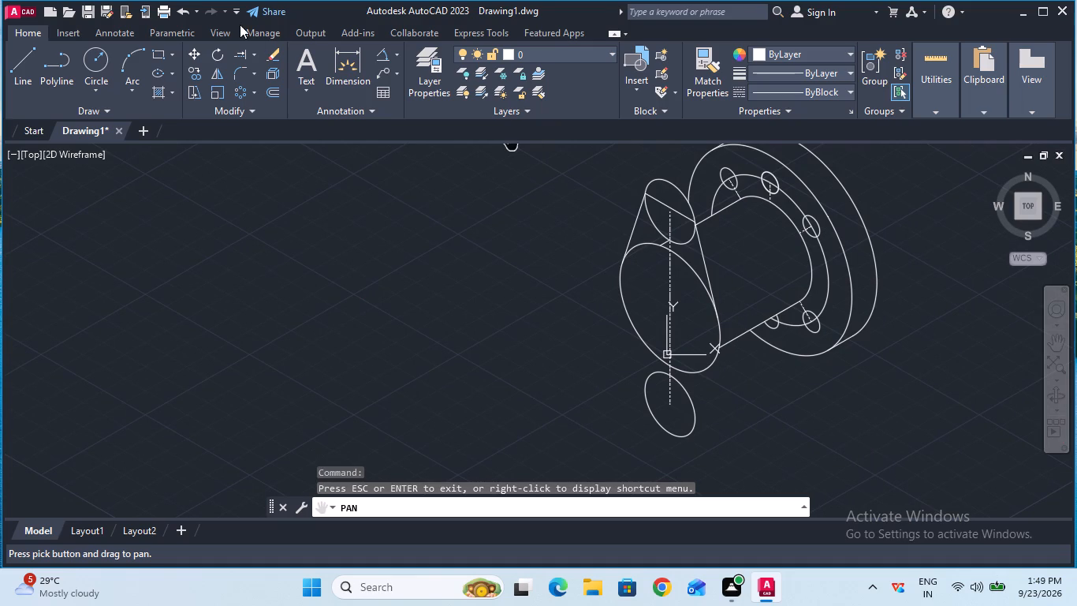
left_click(252, 54)
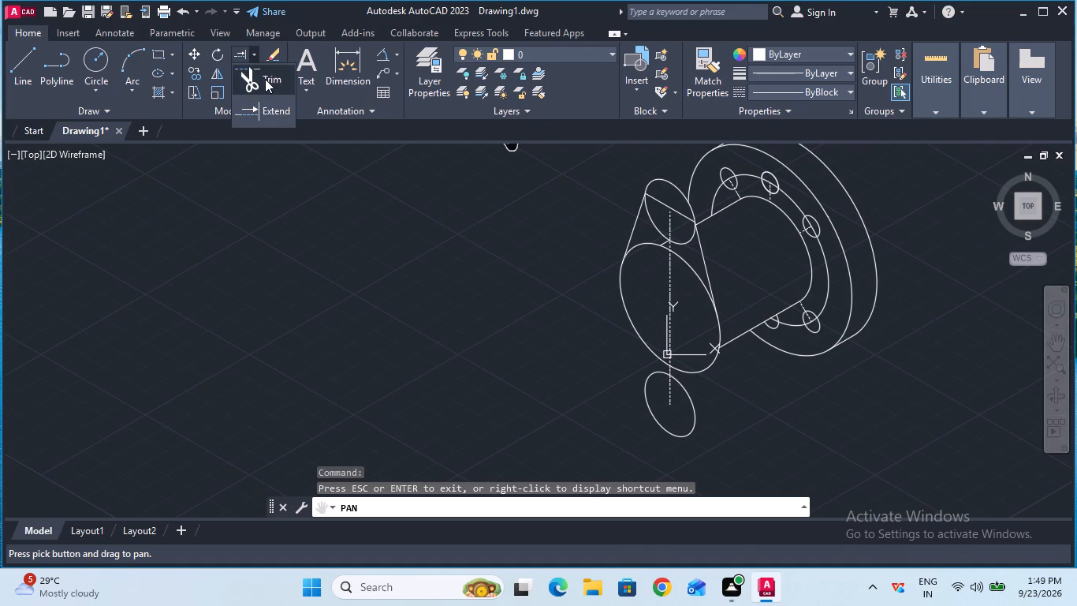
double_click(266, 79)
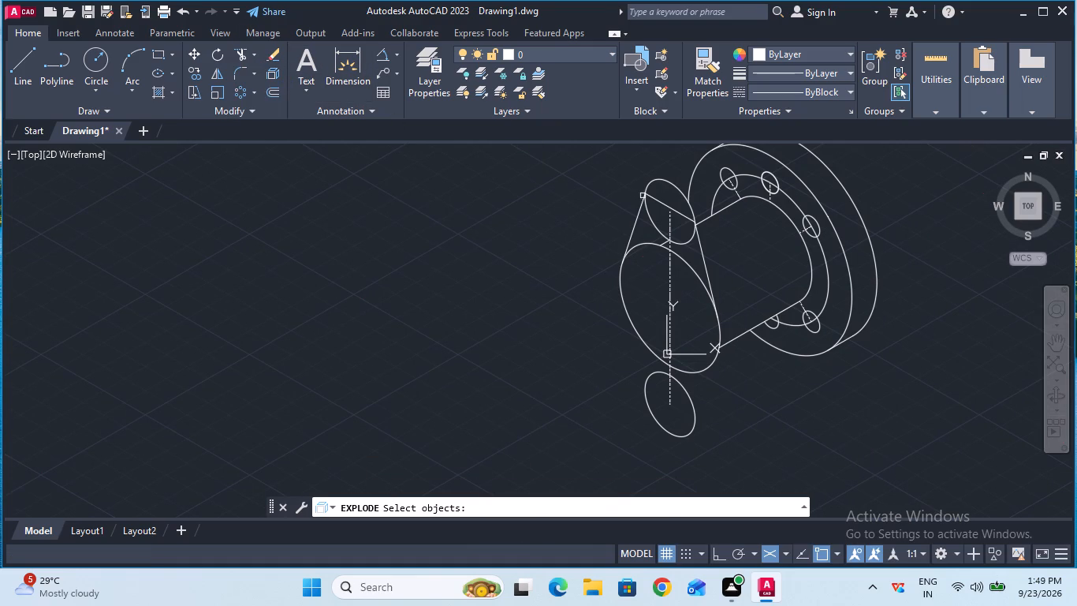
left_click(662, 204)
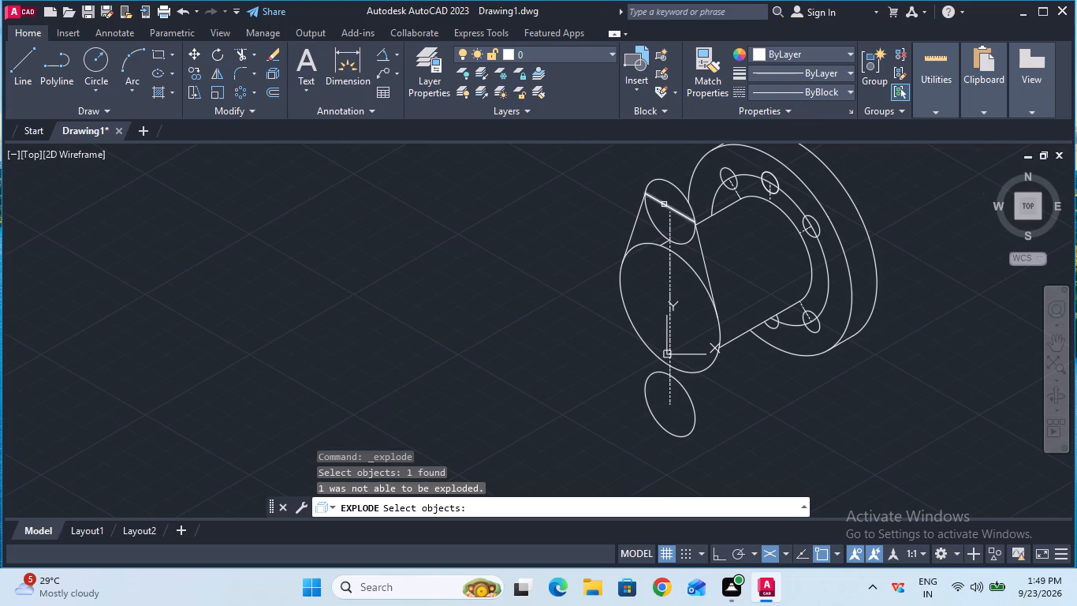
left_click(664, 204)
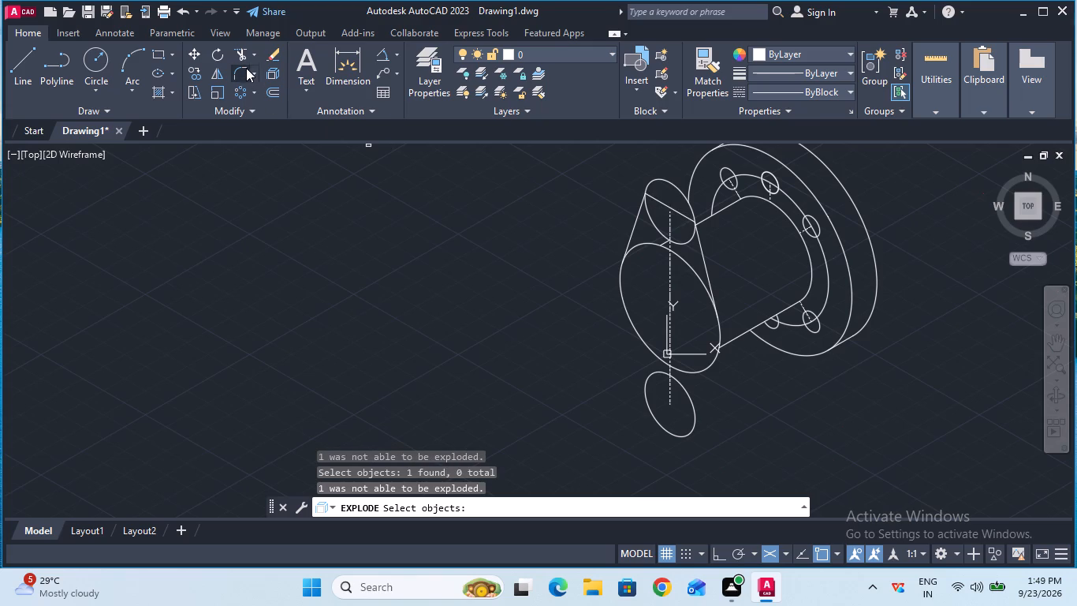
left_click(241, 57)
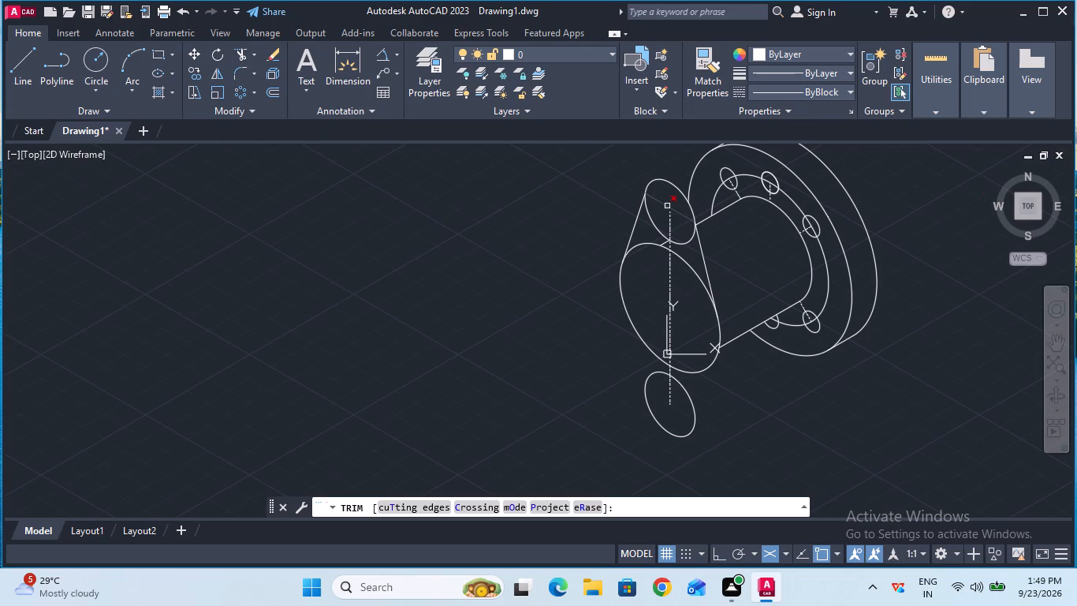
left_click(667, 205)
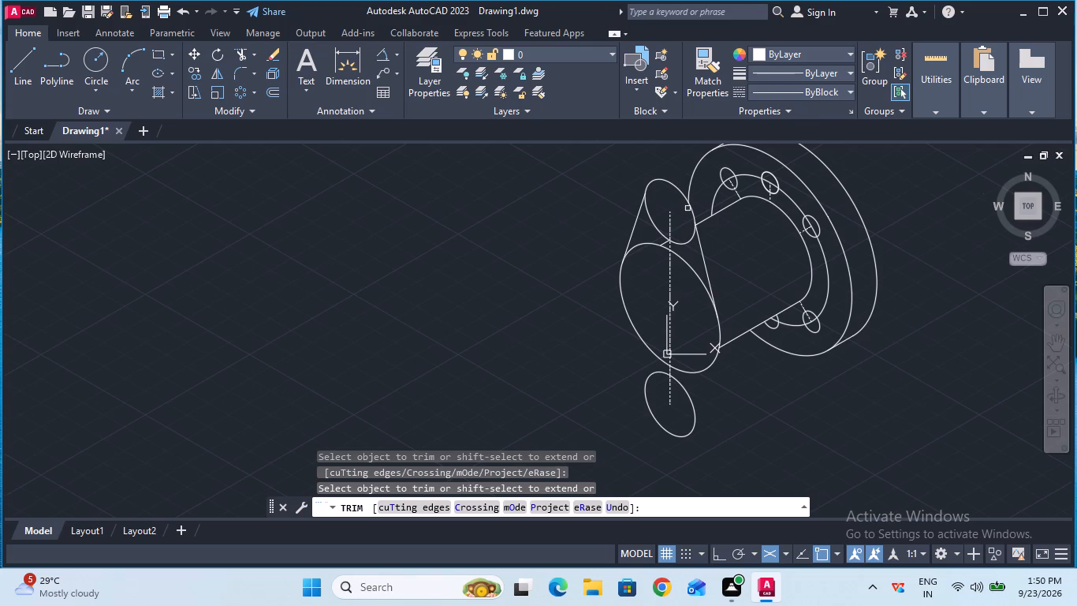
key("Escape")
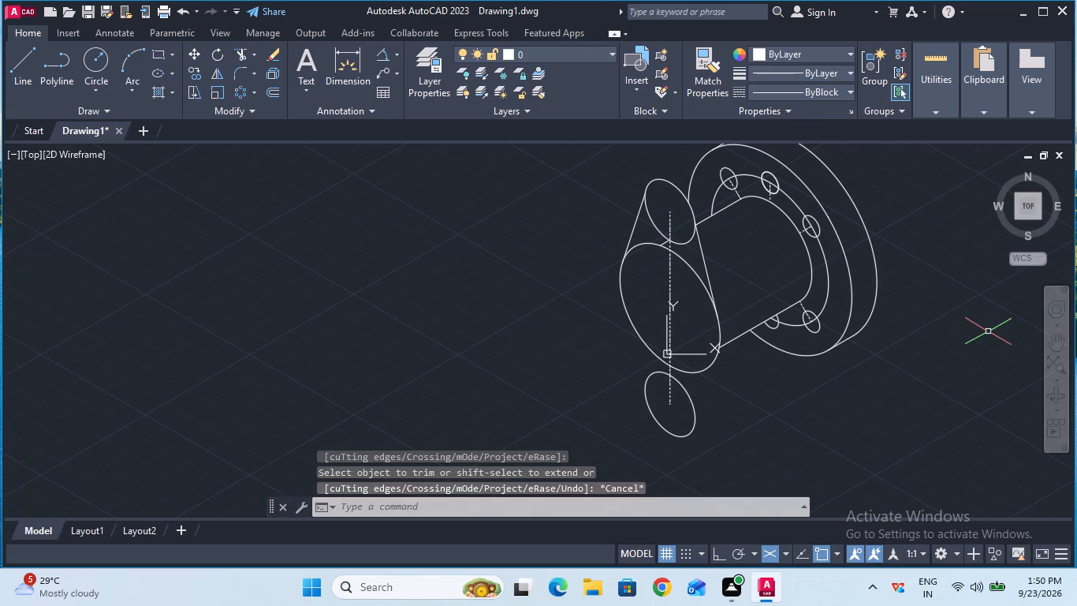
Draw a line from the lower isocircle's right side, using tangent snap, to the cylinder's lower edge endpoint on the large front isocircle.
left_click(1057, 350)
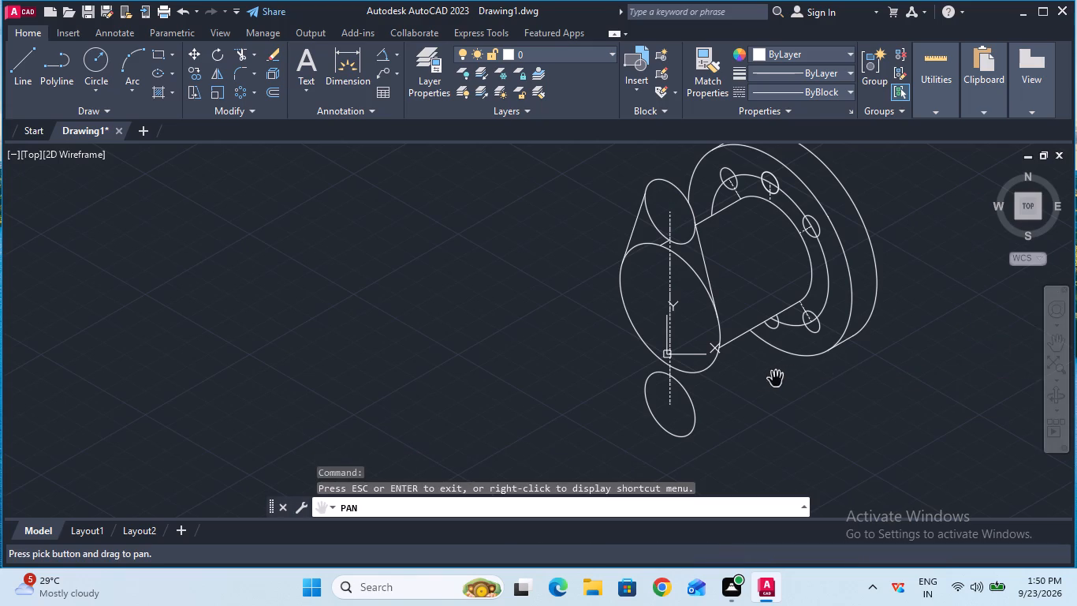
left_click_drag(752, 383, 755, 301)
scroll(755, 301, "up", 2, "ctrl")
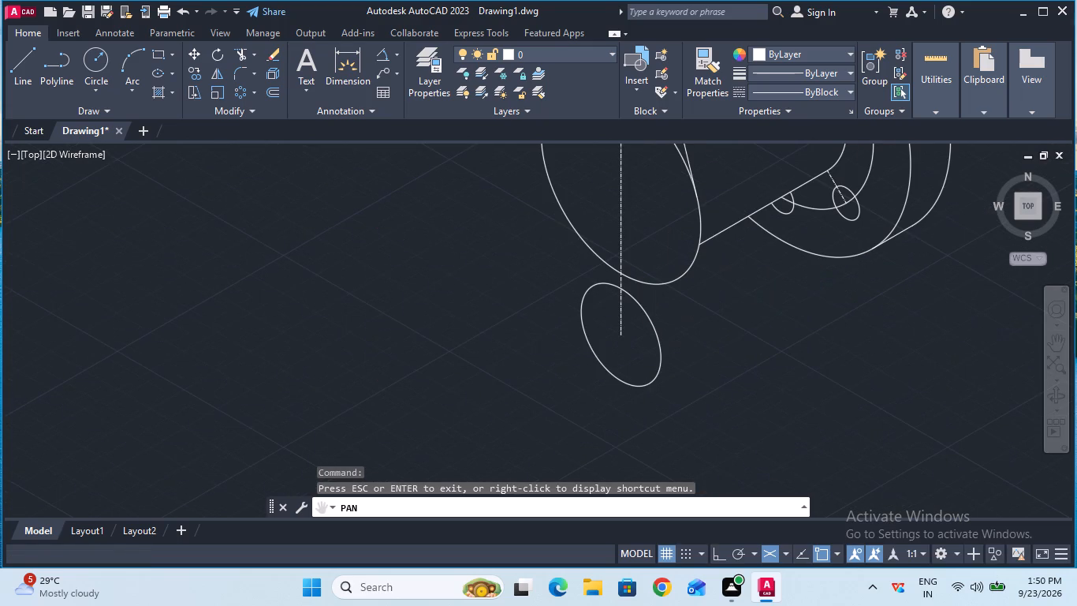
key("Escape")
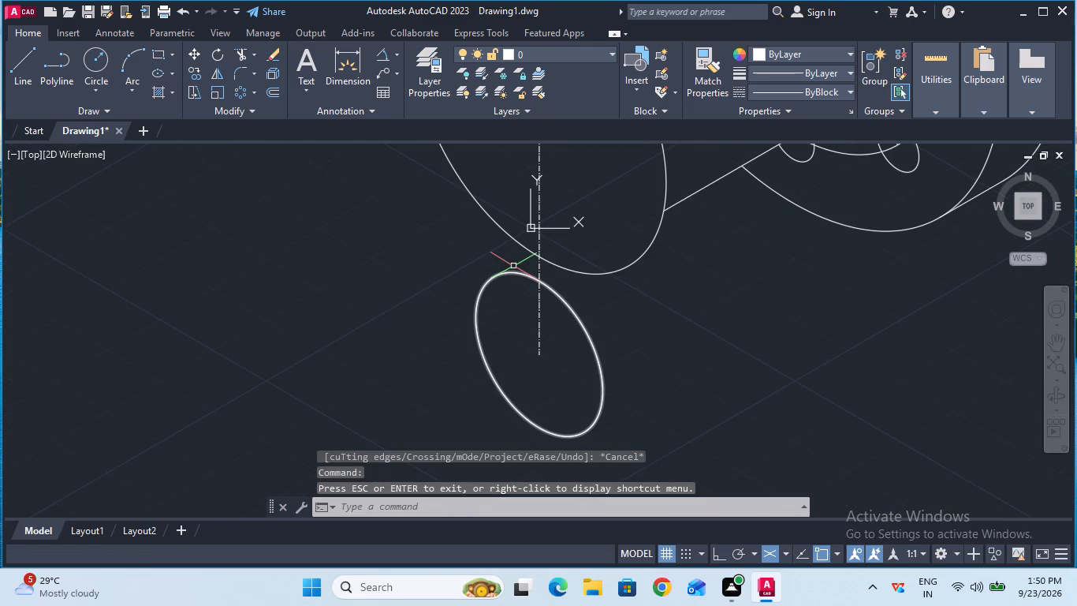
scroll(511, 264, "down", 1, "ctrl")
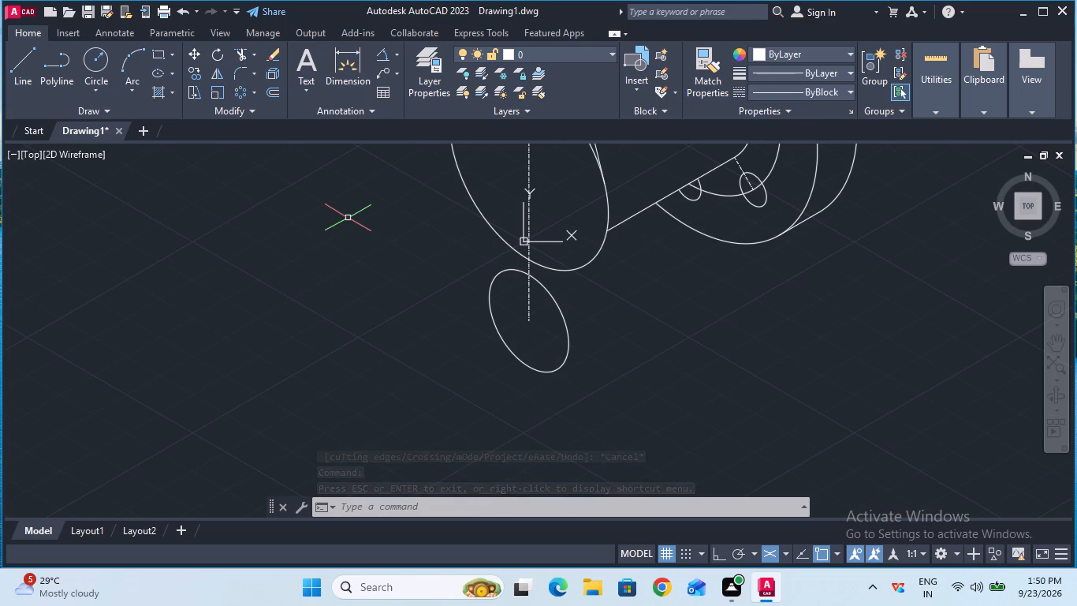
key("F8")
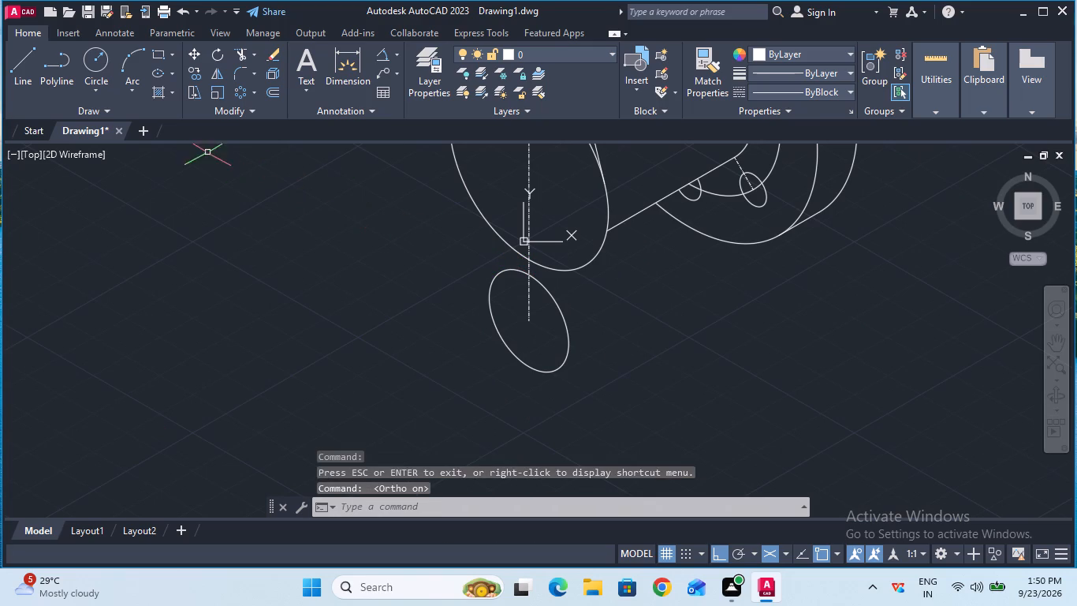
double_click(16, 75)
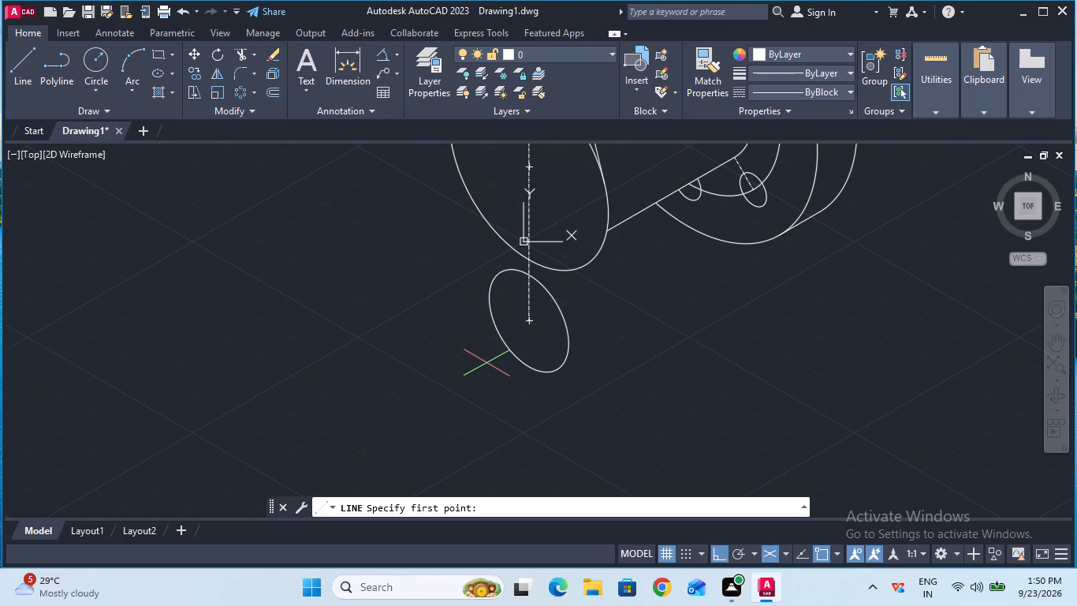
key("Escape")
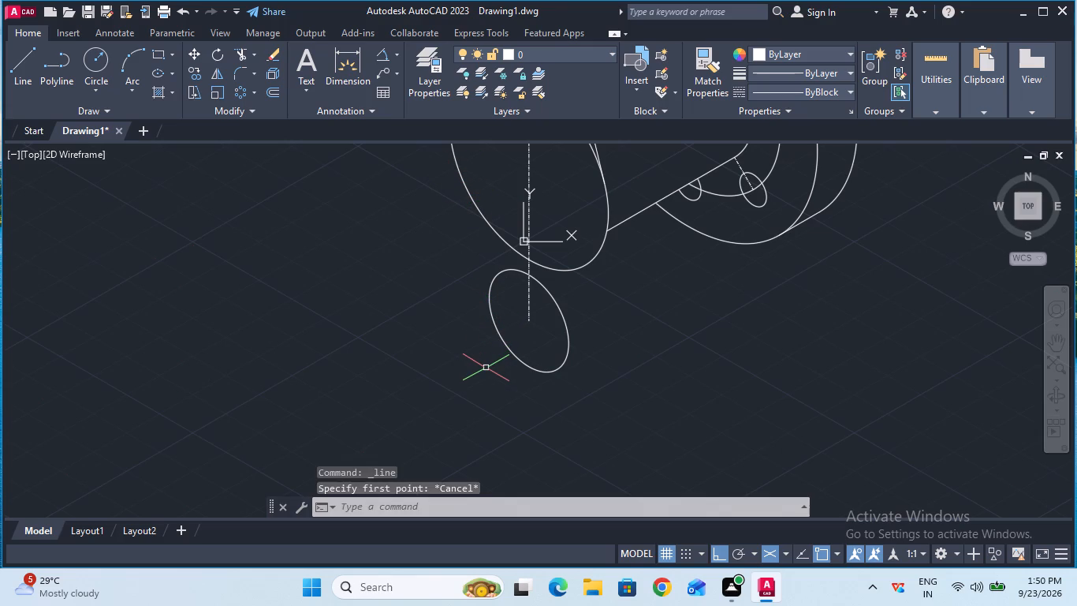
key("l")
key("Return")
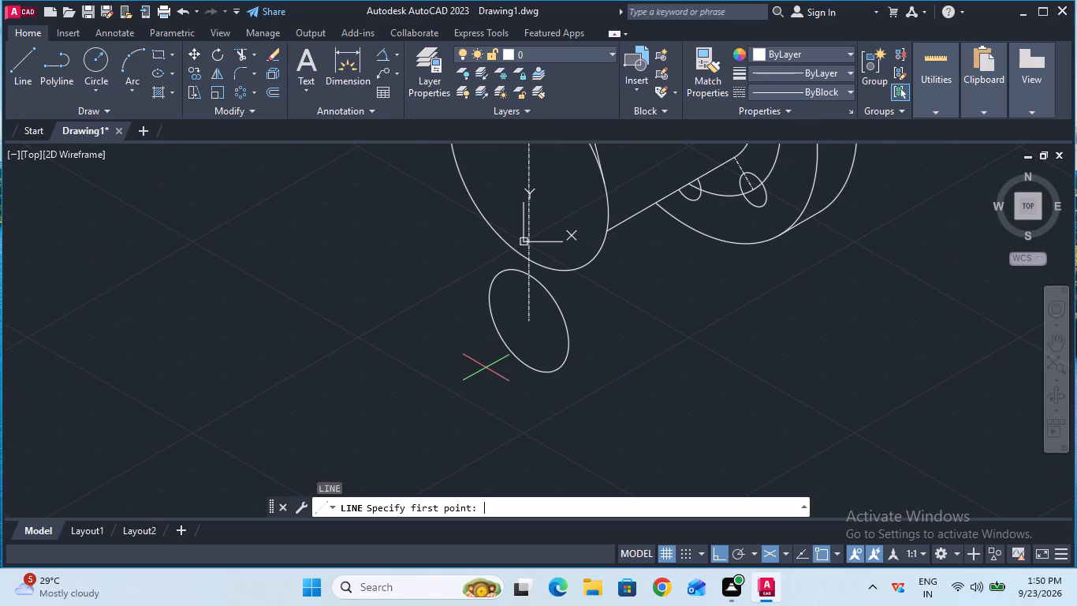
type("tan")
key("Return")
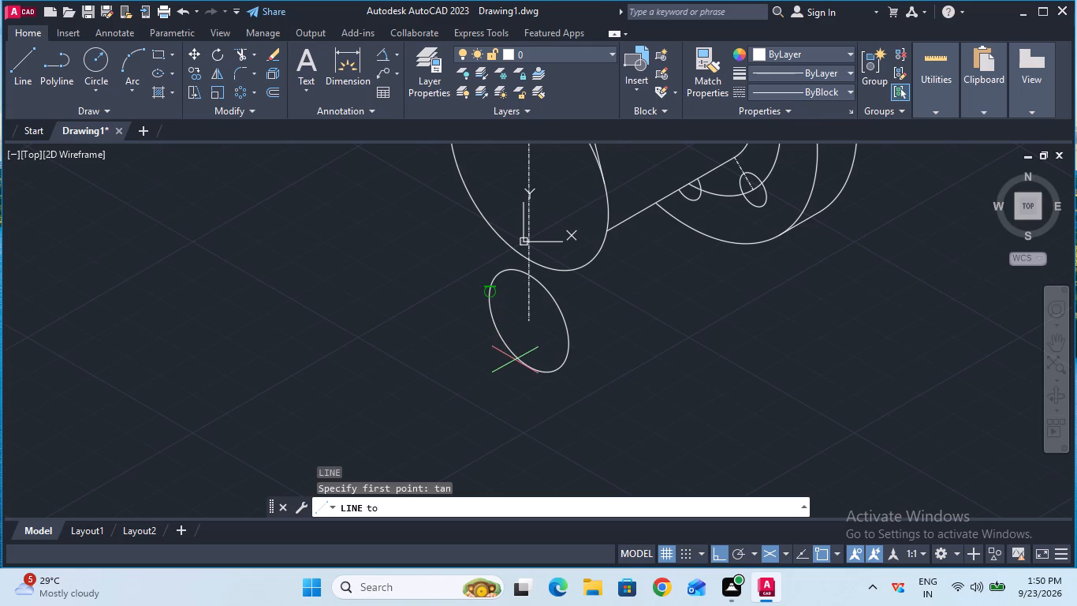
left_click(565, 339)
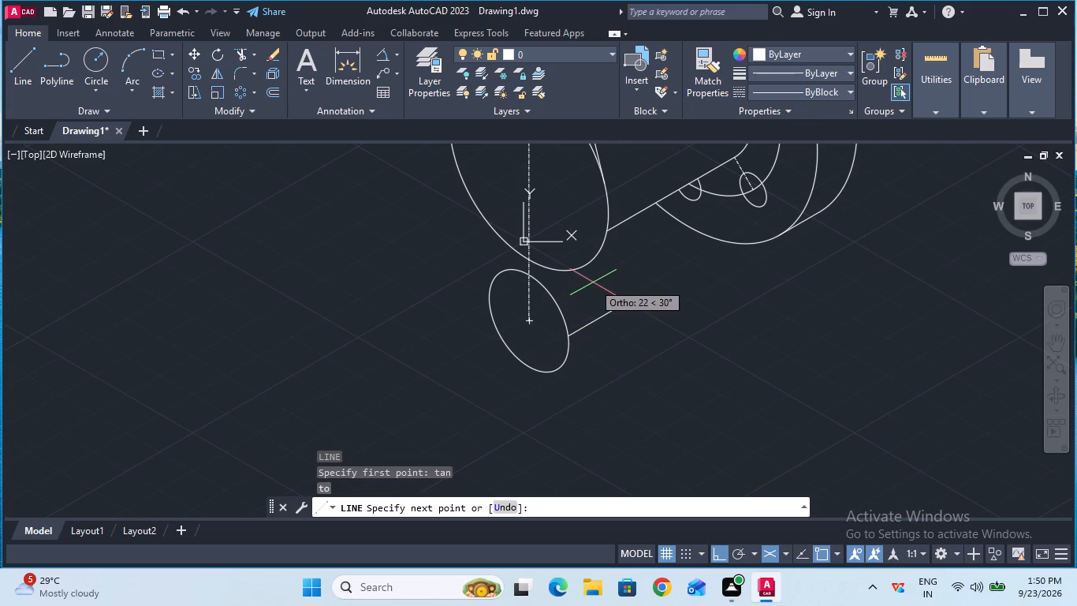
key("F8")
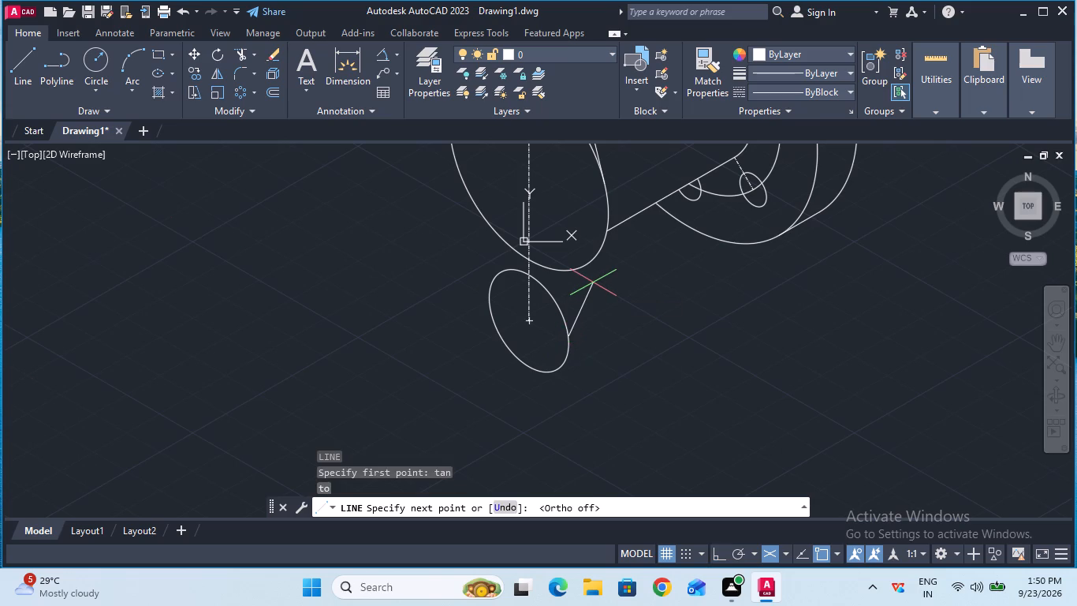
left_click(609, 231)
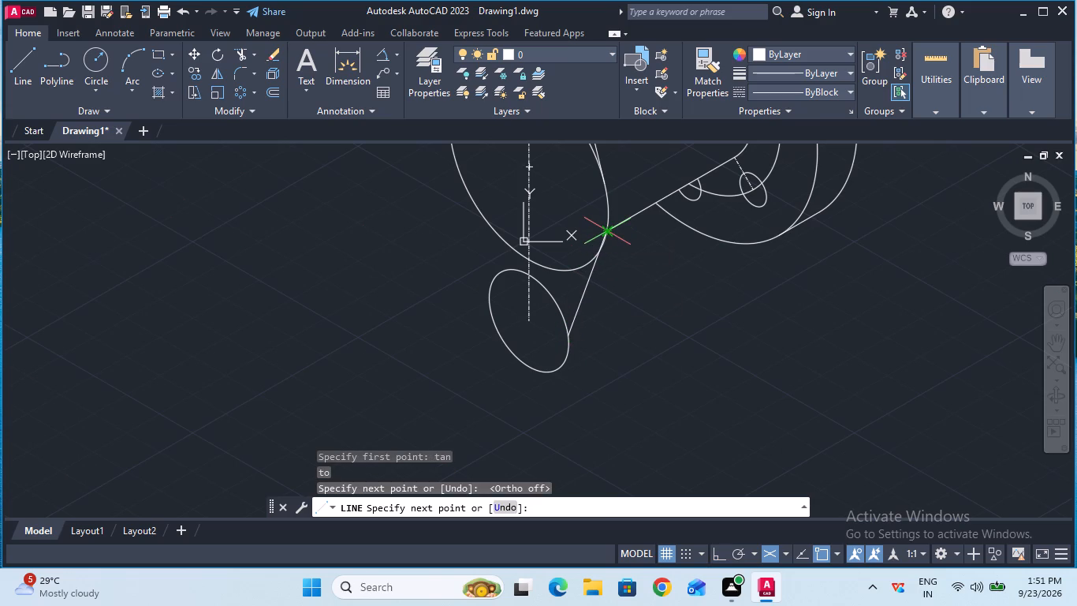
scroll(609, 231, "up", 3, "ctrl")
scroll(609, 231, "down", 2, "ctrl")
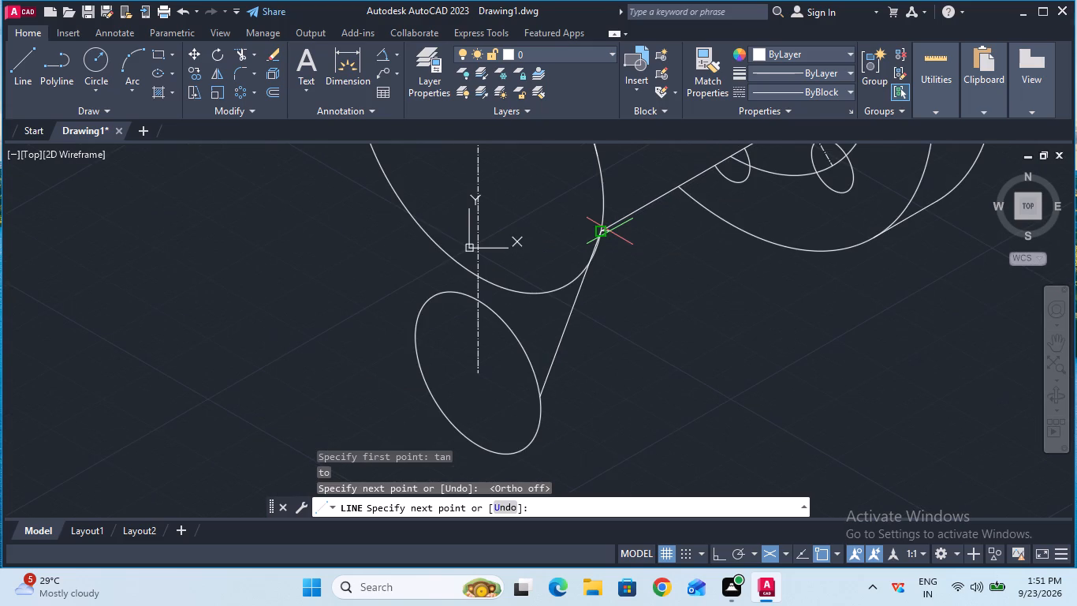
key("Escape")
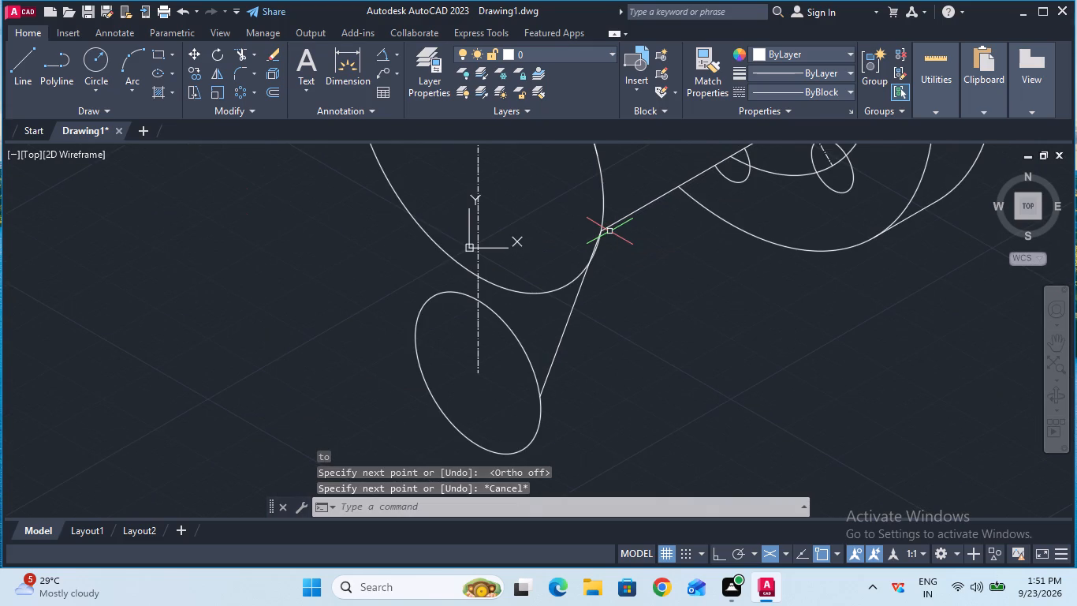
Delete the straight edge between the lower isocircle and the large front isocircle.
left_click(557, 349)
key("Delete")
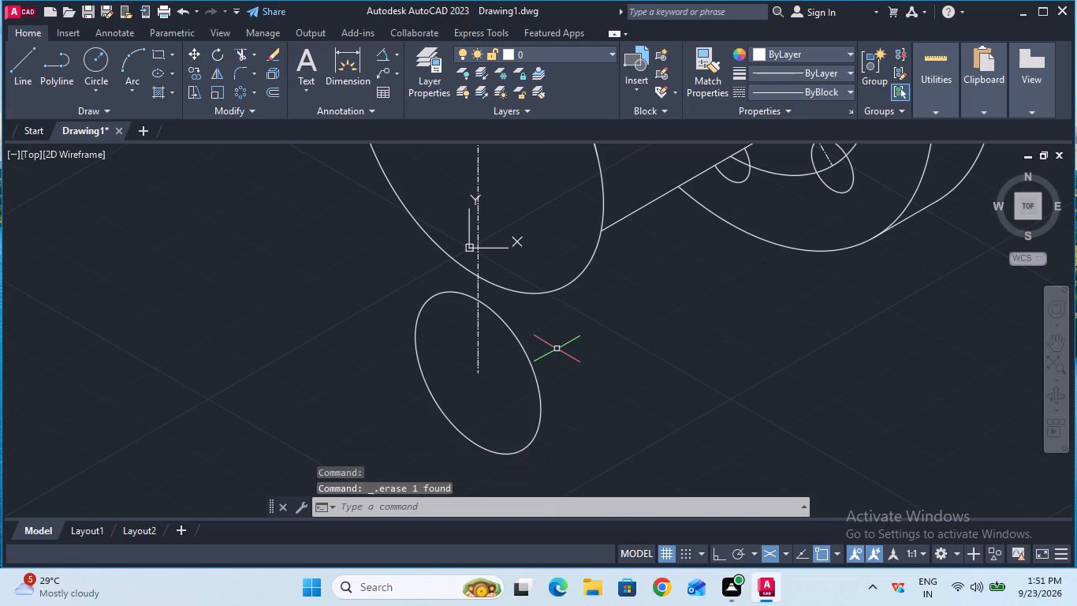
Draw a straight edge from the lower isocircle's right side, starting with tangent snap, to the large front isocircle's lower right side.
double_click(1051, 350)
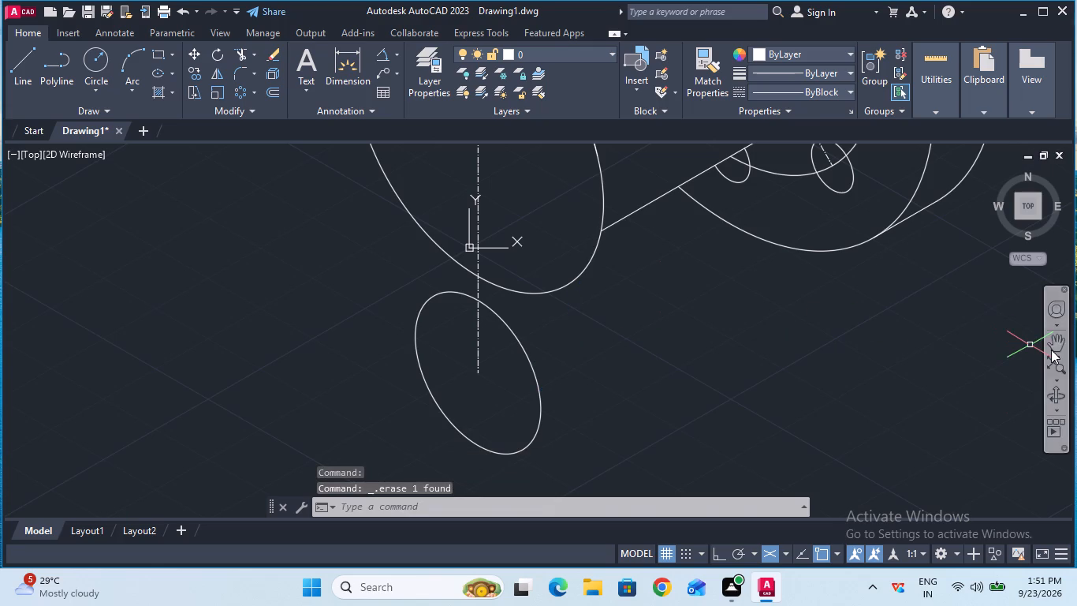
left_click_drag(611, 247, 633, 597)
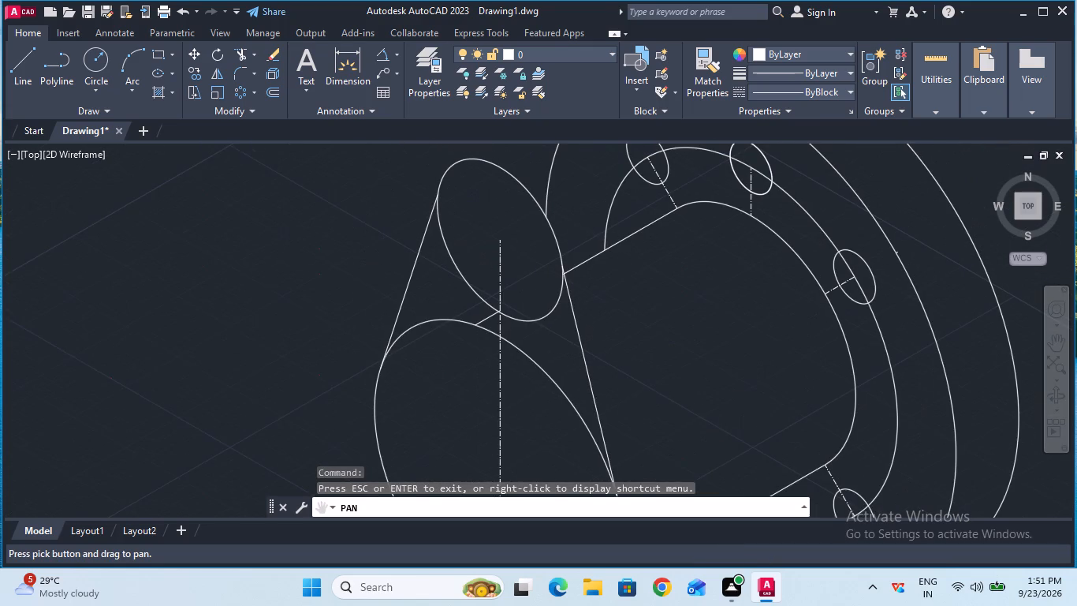
left_click_drag(633, 597, 624, 315)
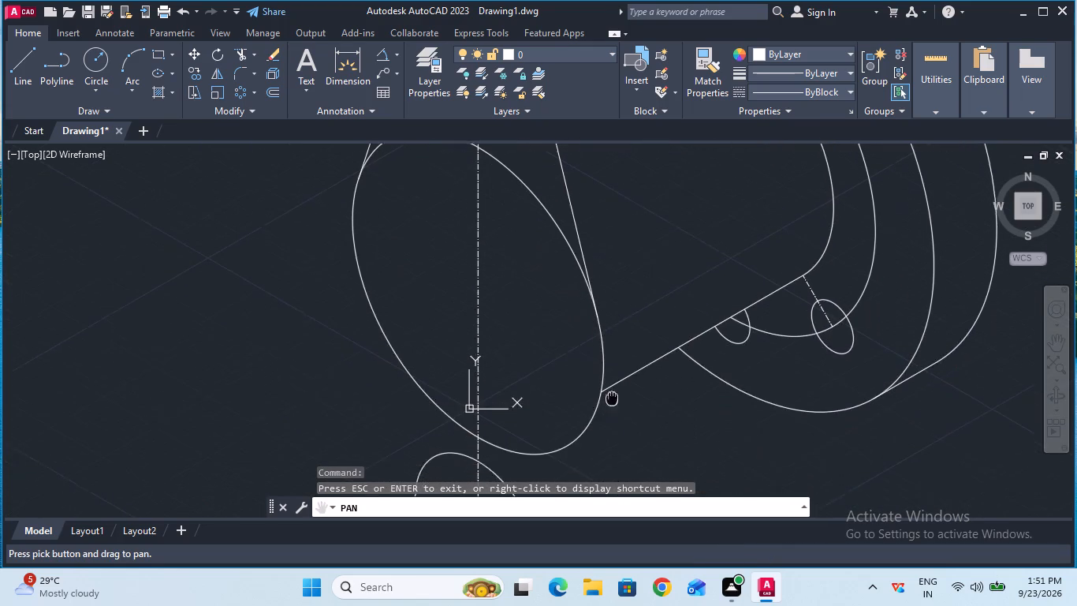
left_click_drag(624, 315, 632, 245)
key("Escape")
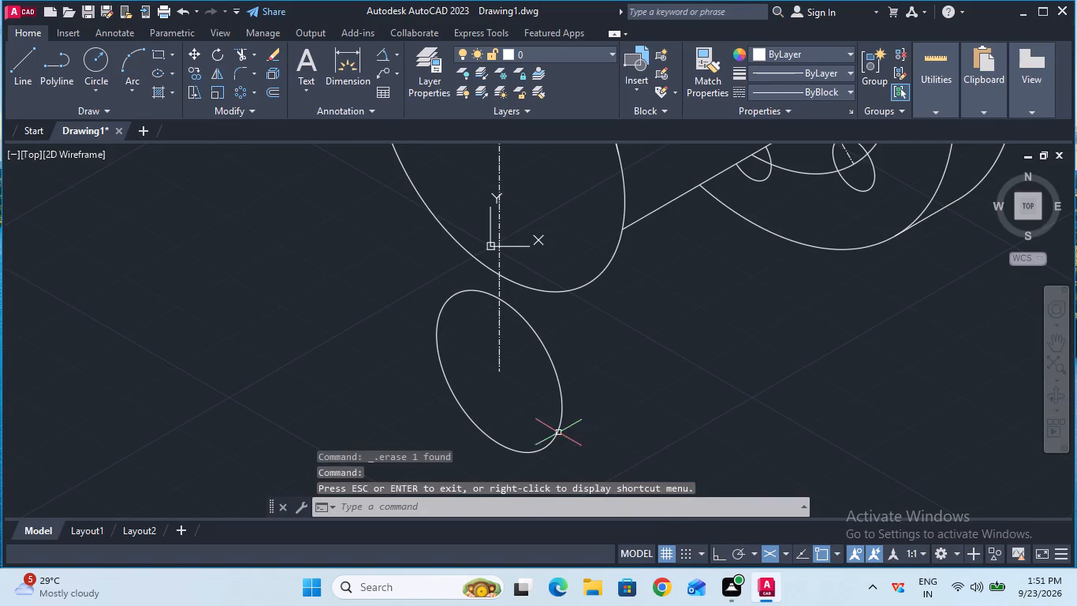
key("l")
key("Return")
type("tan")
key("Return")
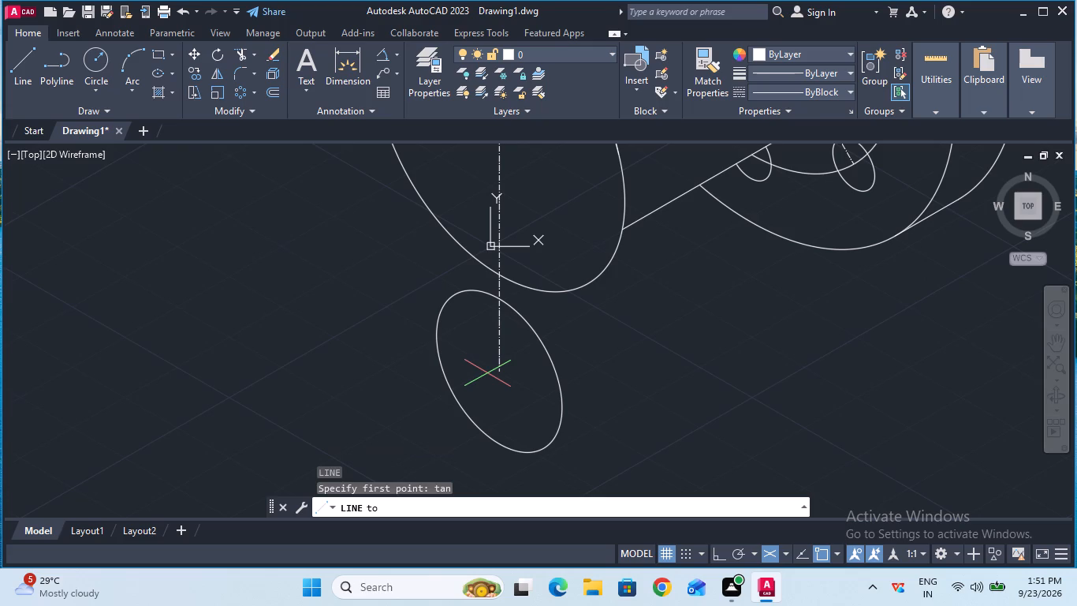
left_click(558, 427)
left_click(558, 427)
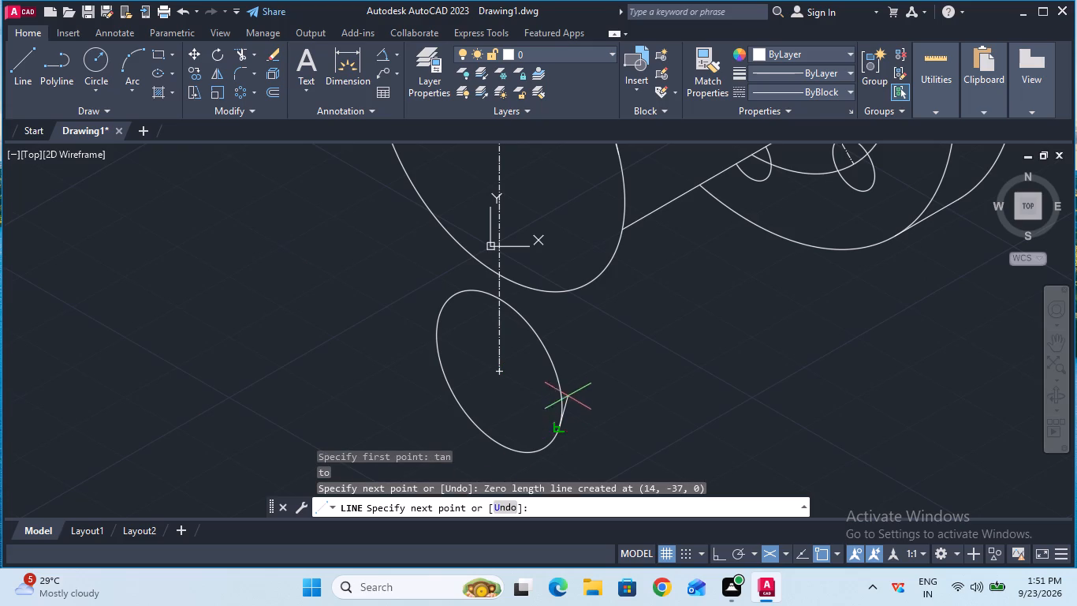
left_click(622, 244)
scroll(622, 243, "up", 3, "ctrl")
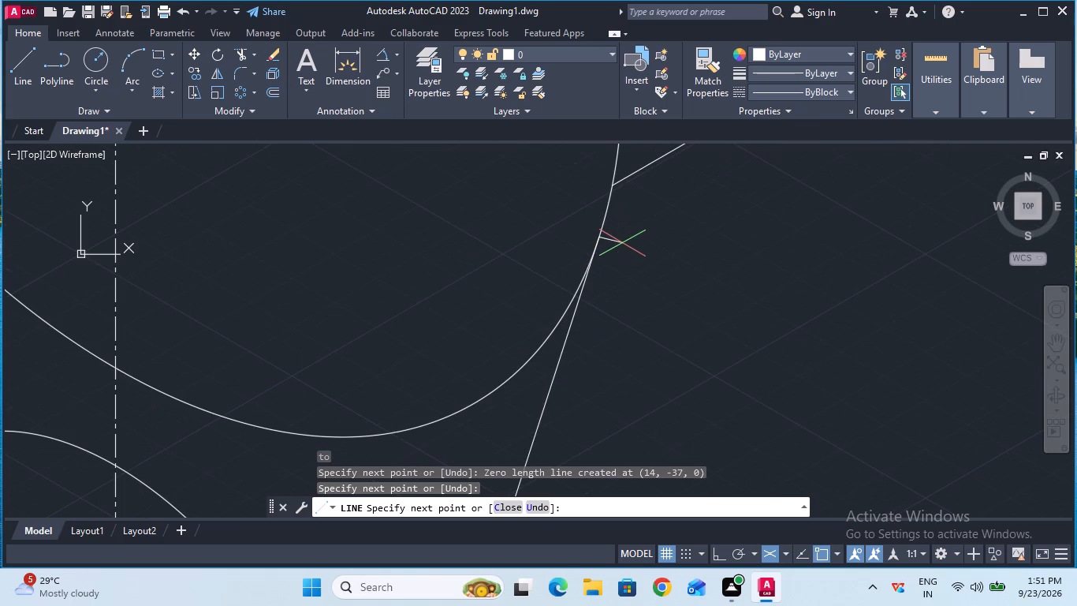
scroll(622, 243, "down", 4, "ctrl")
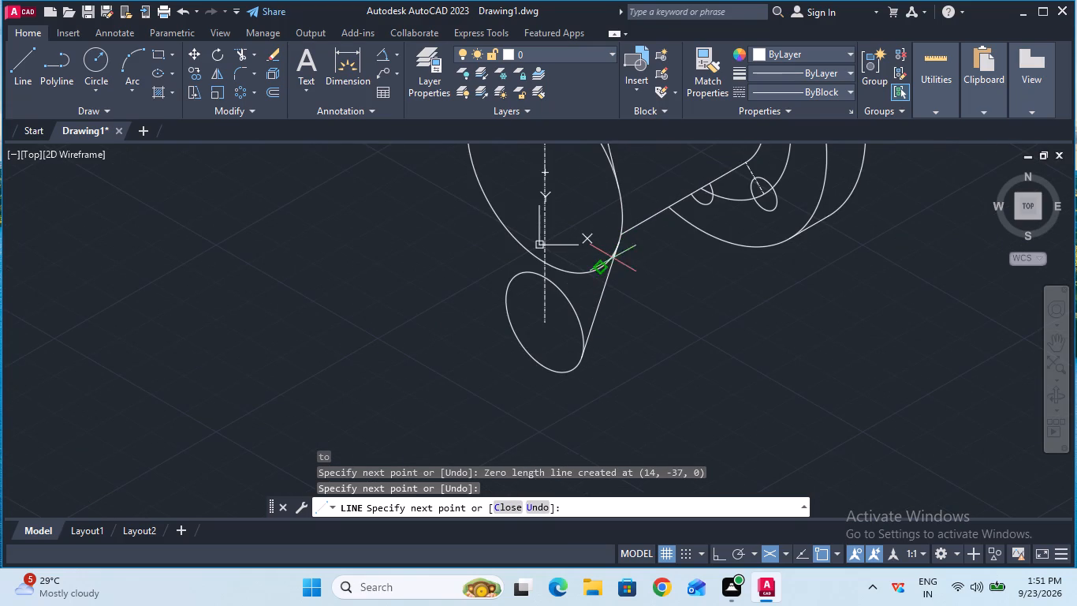
key("Escape")
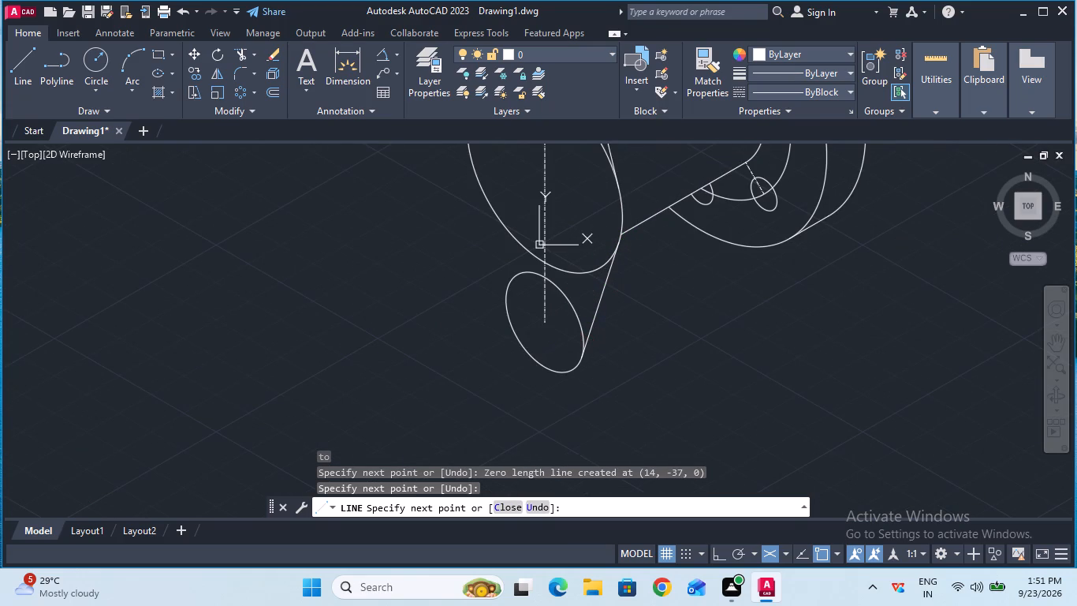
With ortho on, draw an 18 mm construction line at 150° from the new edge's lower end across the lower isocircle.
key("F8")
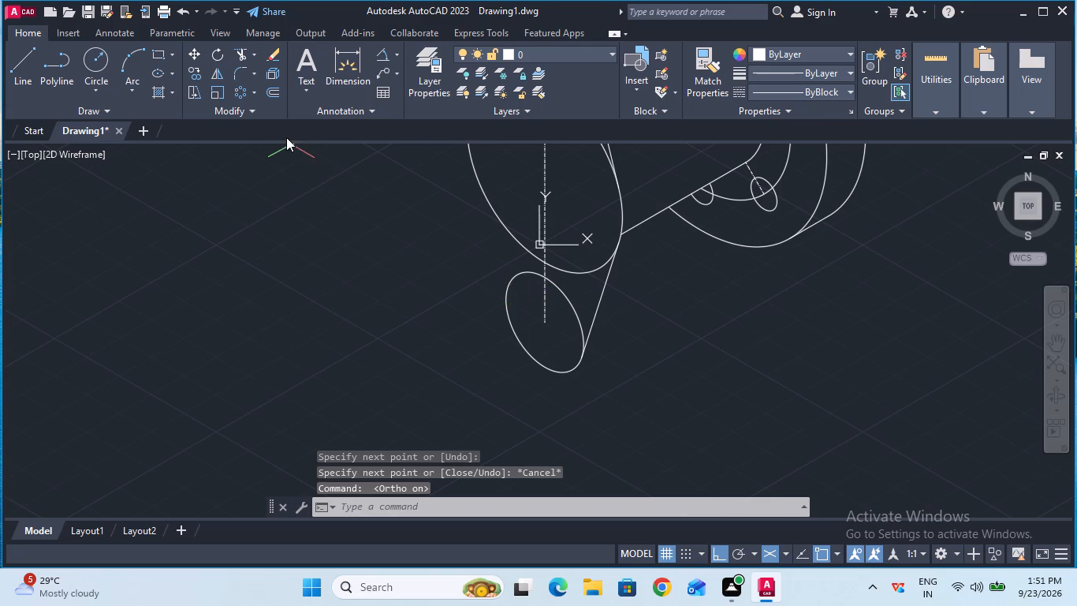
double_click(34, 59)
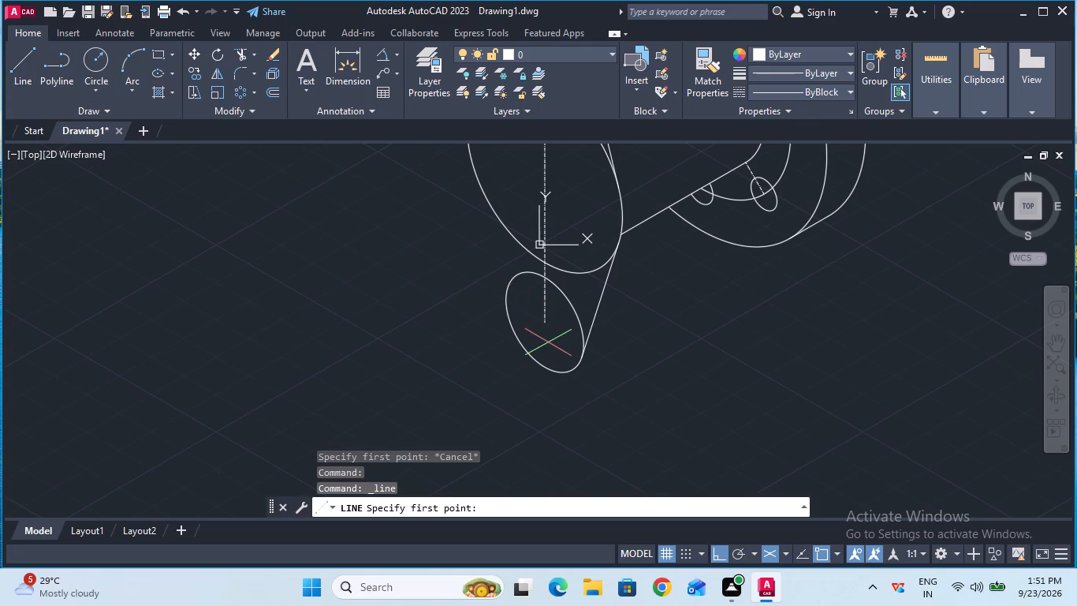
scroll(548, 342, "up", 3, "ctrl")
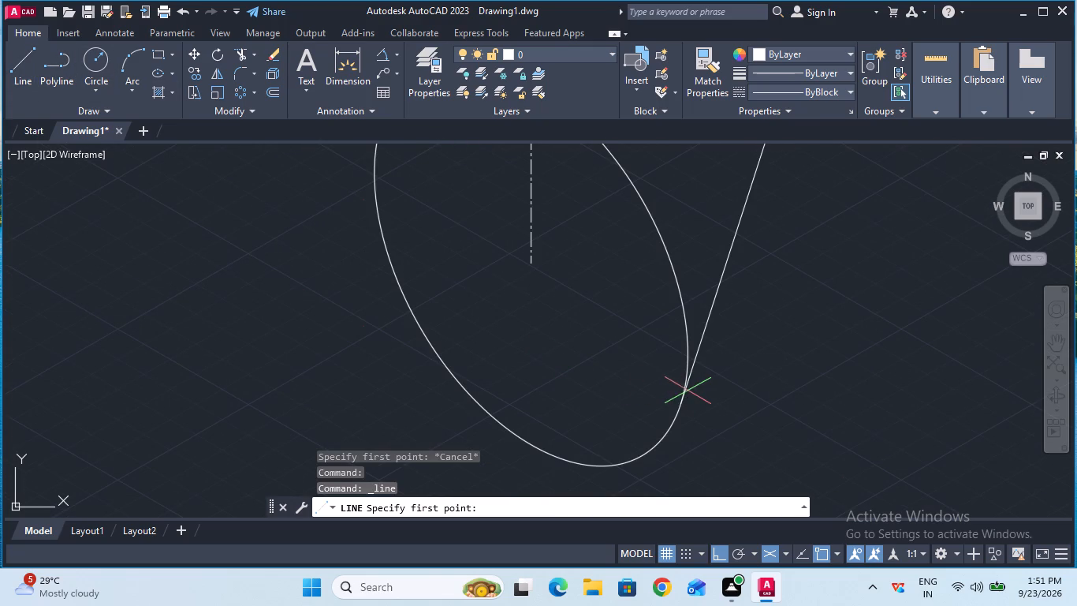
left_click(676, 406)
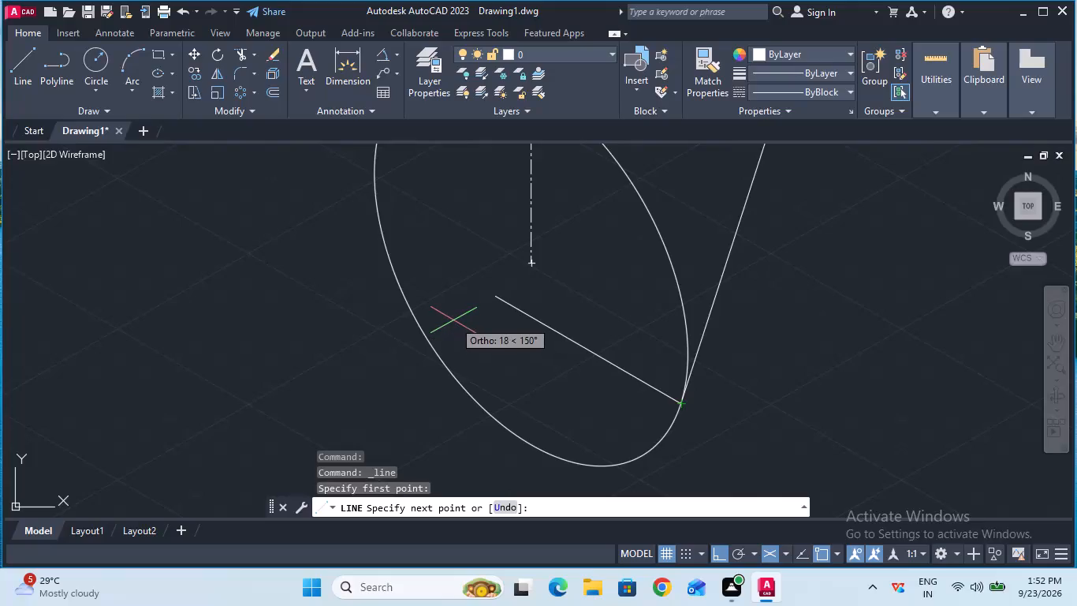
key("1")
key("8")
key("Return")
key("Escape")
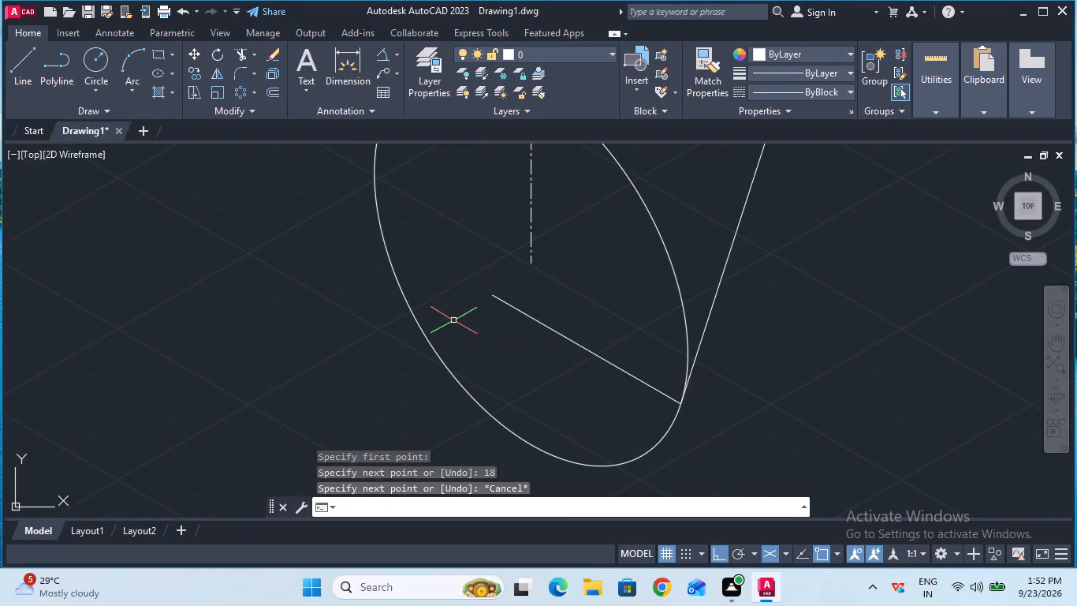
Extend the 18 mm construction line to the left side of the lower isocircle.
left_click(259, 56)
left_click(278, 115)
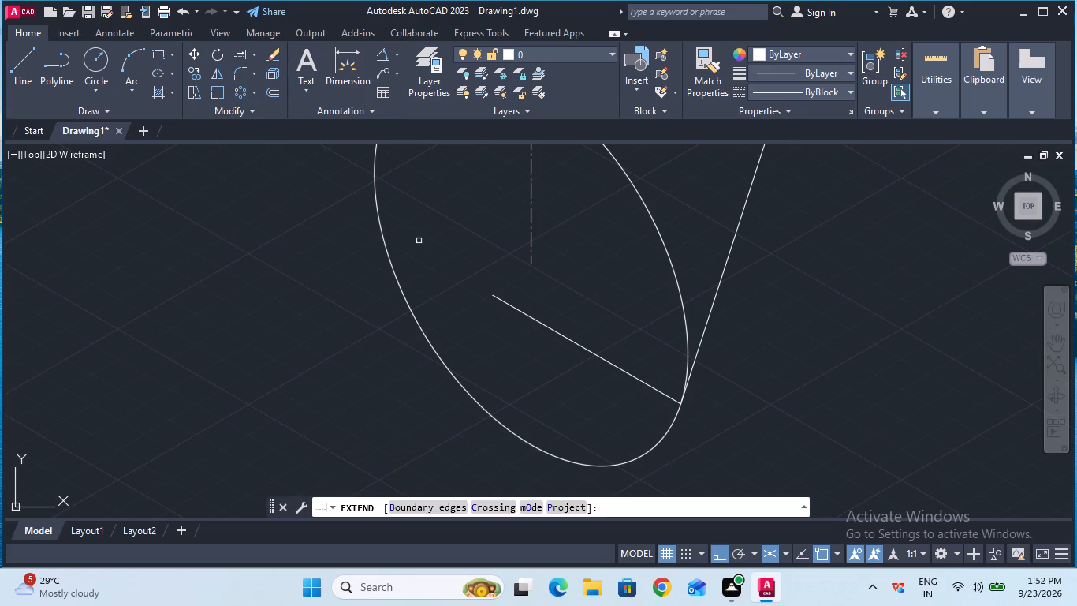
left_click(499, 300)
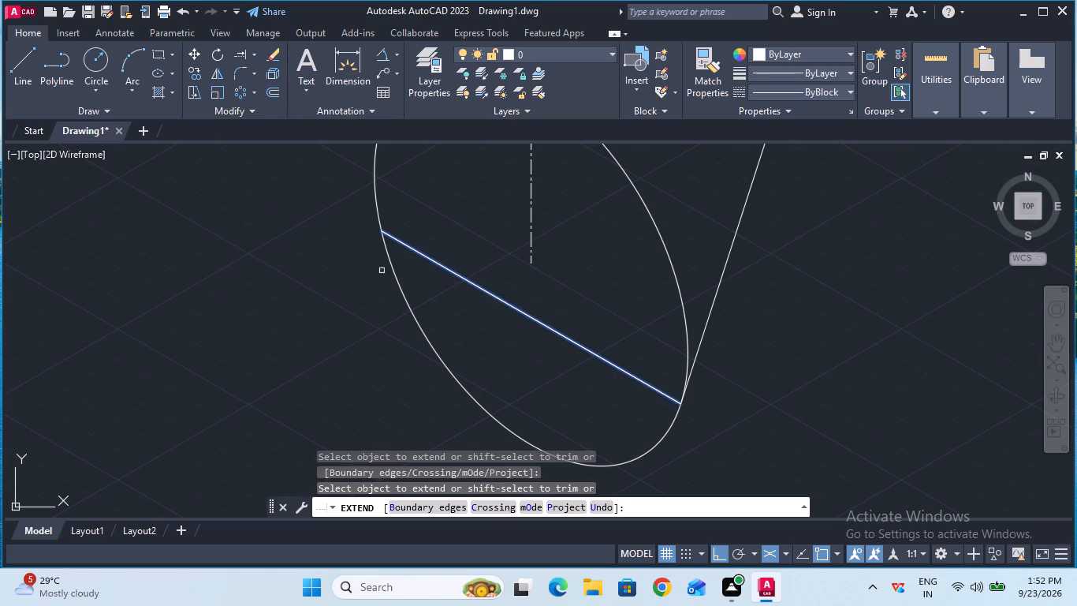
key("Escape")
With ortho off, draw a straight edge from the construction line's left end on the lower isocircle to the large front isocircle's left side.
scroll(343, 249, "down", 3, "ctrl")
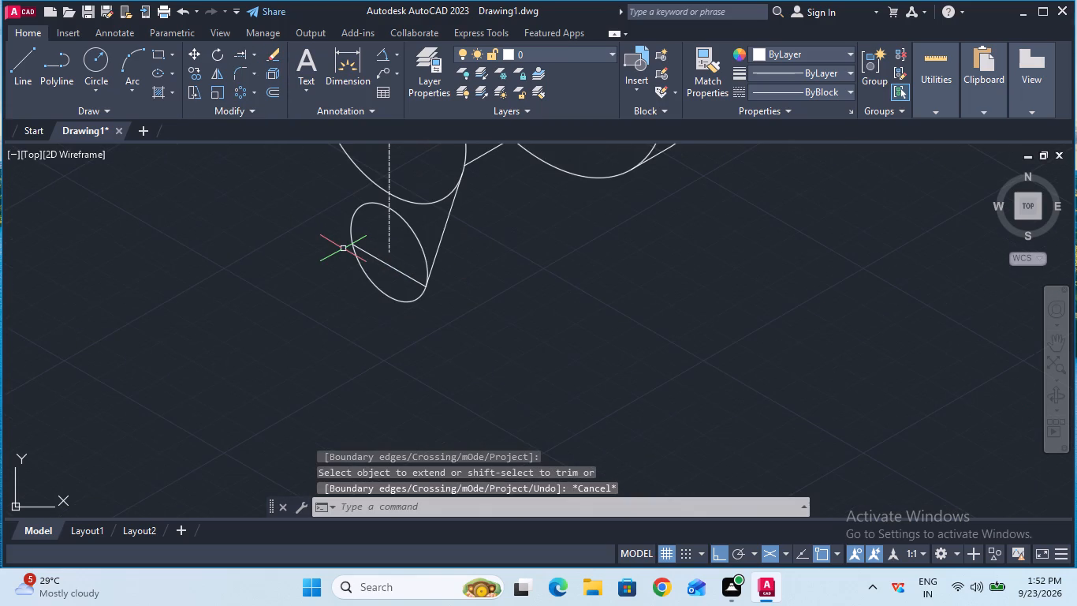
left_click(1061, 350)
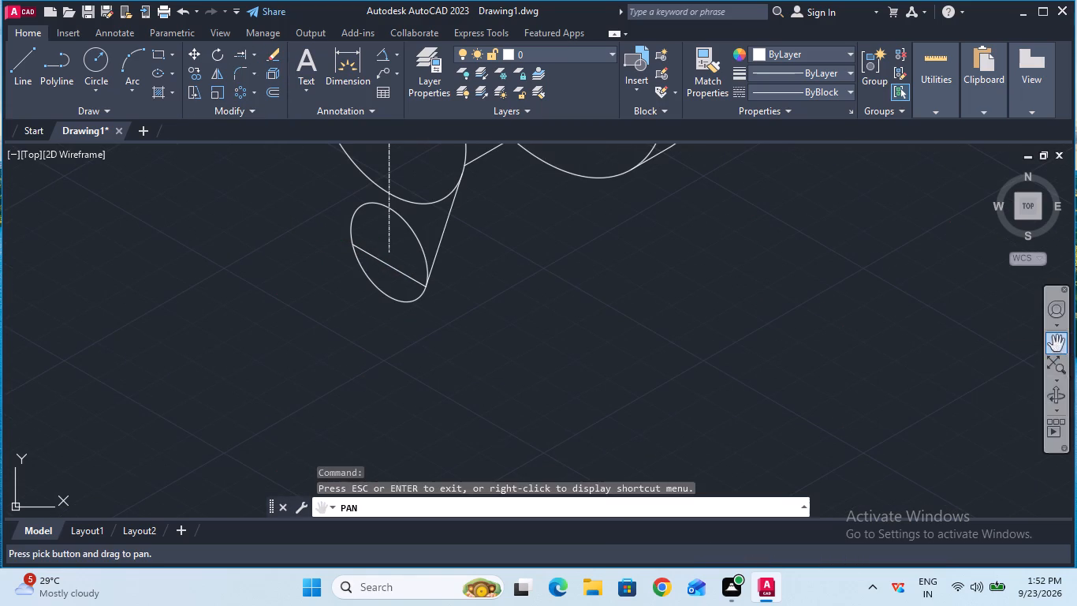
left_click_drag(494, 223, 698, 402)
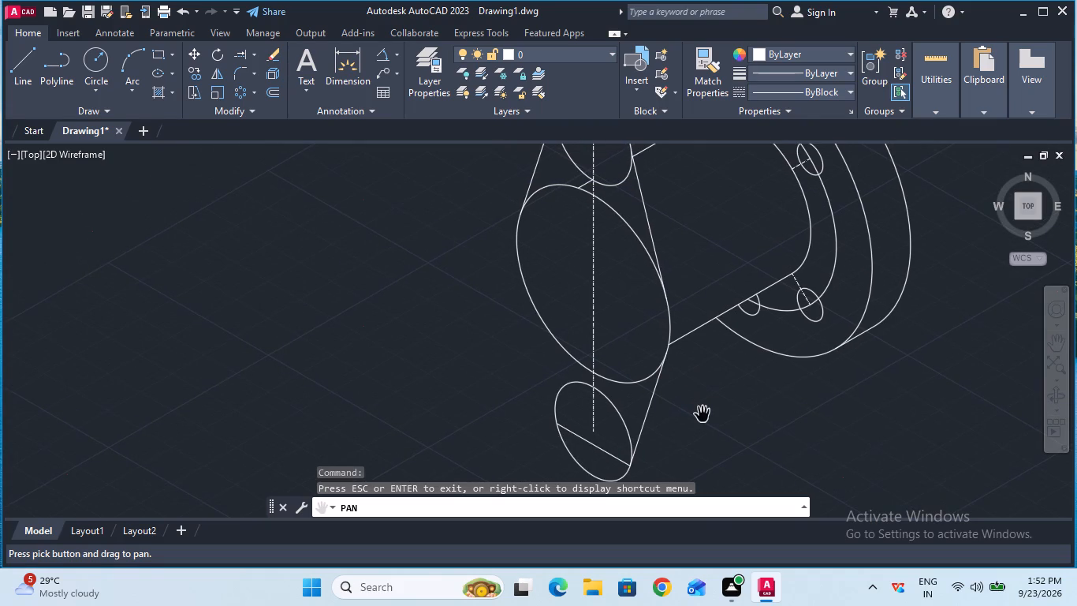
key("Escape")
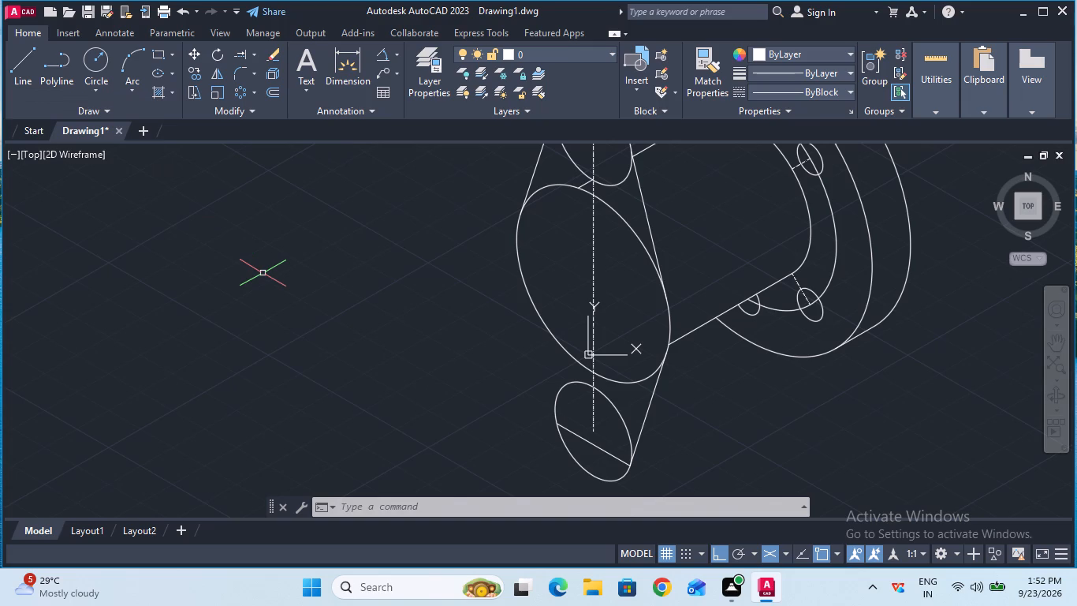
key("F8")
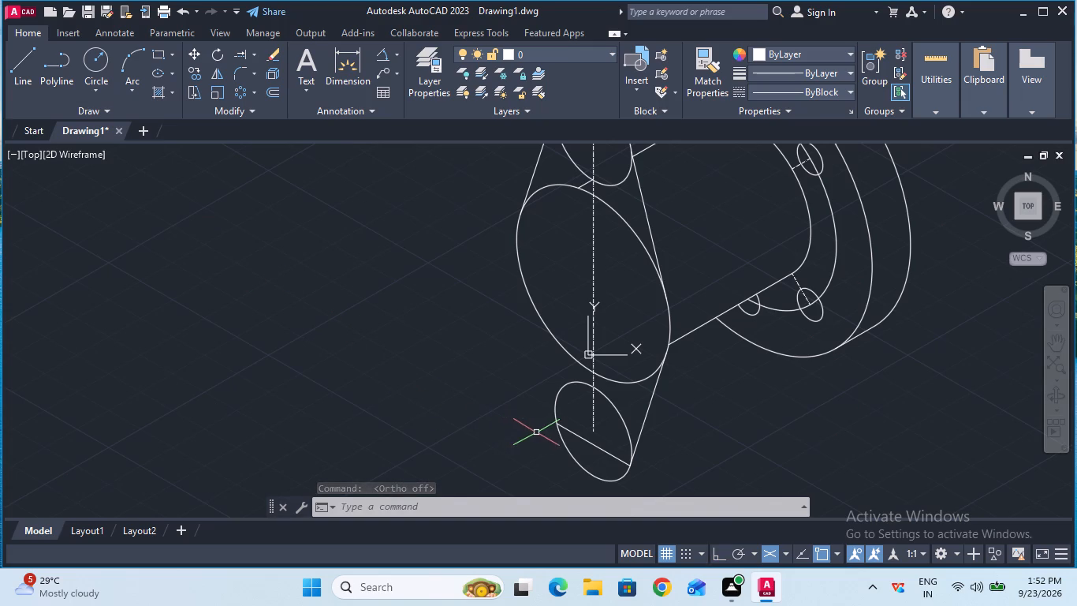
left_click(21, 59)
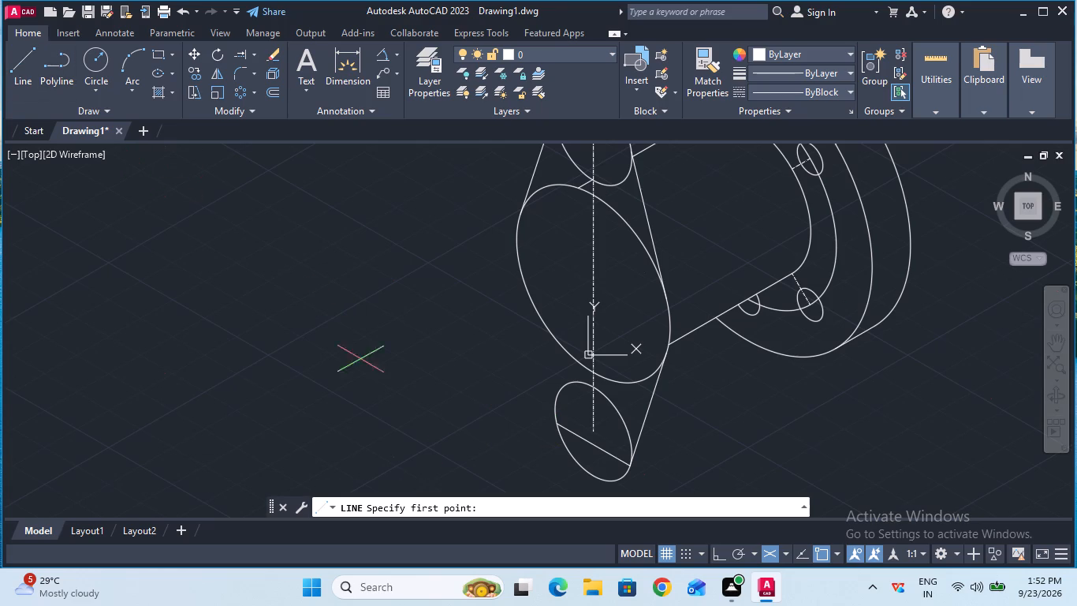
left_click(557, 427)
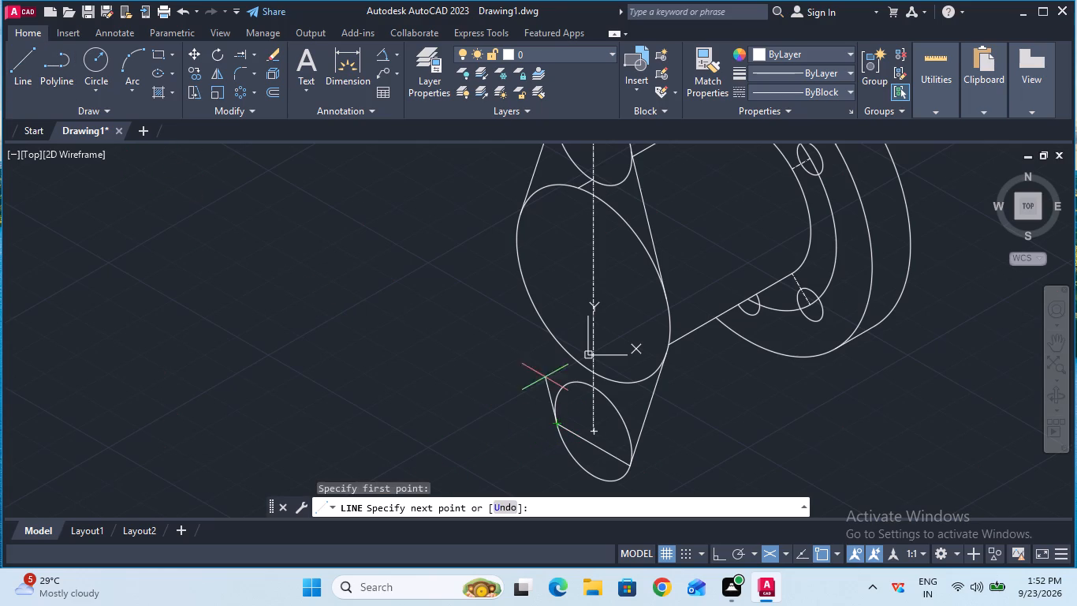
left_click(521, 268)
scroll(521, 268, "up", 2, "ctrl")
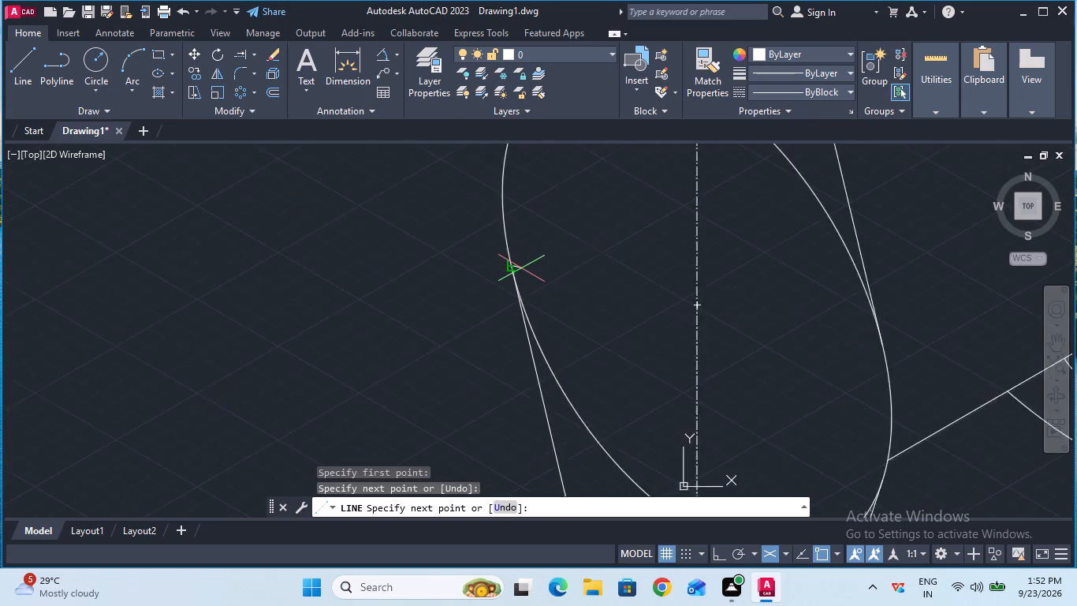
scroll(521, 268, "up", 2, "ctrl")
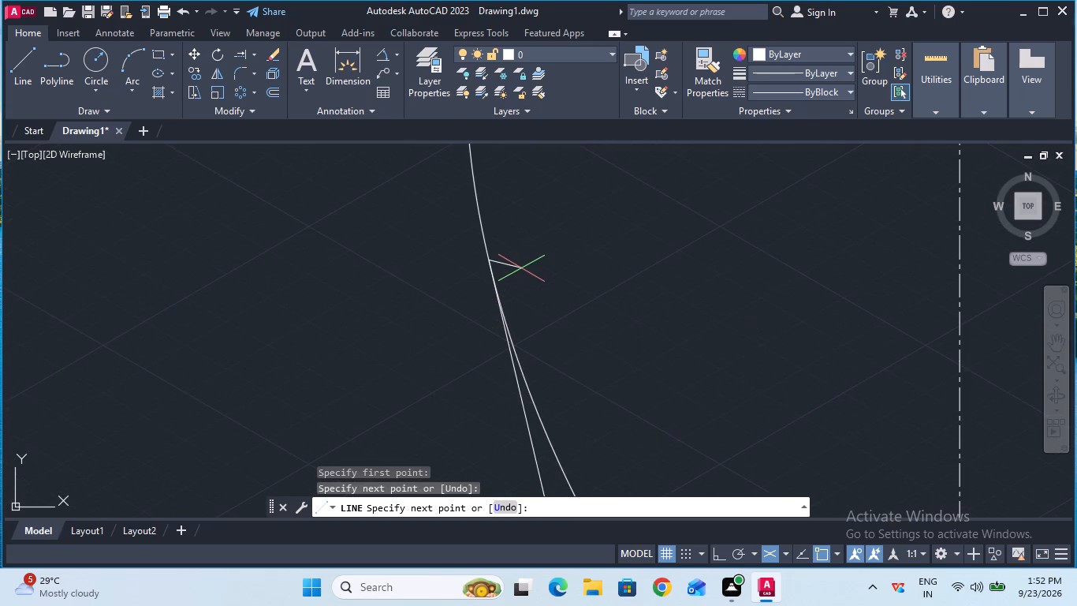
scroll(521, 268, "up", 3, "ctrl")
key("Escape")
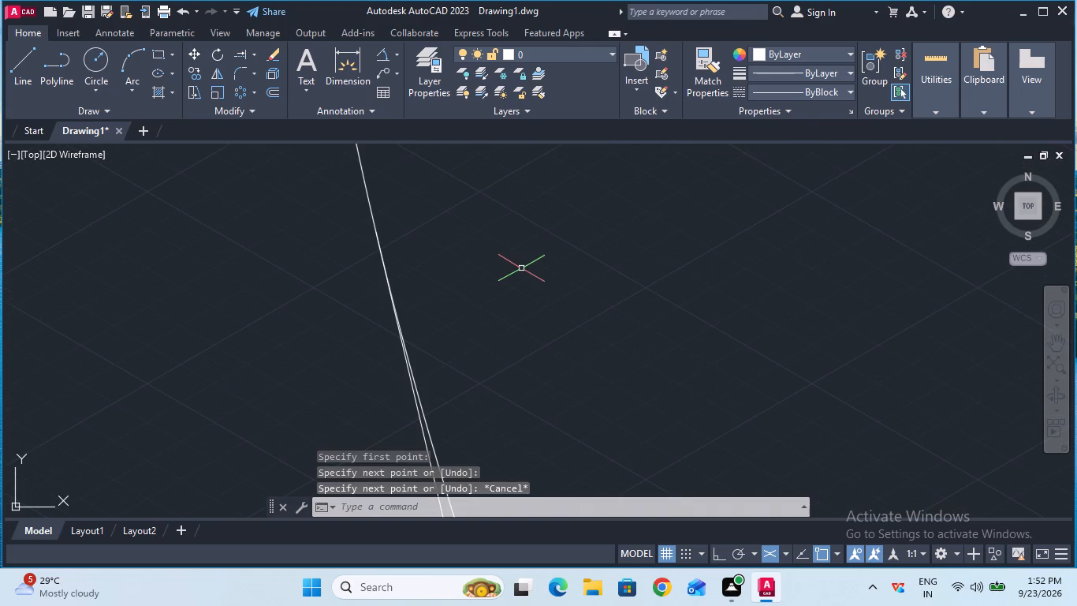
Trim away the construction line crossing the inside of the lower isocircle.
scroll(521, 268, "down", 1, "ctrl")
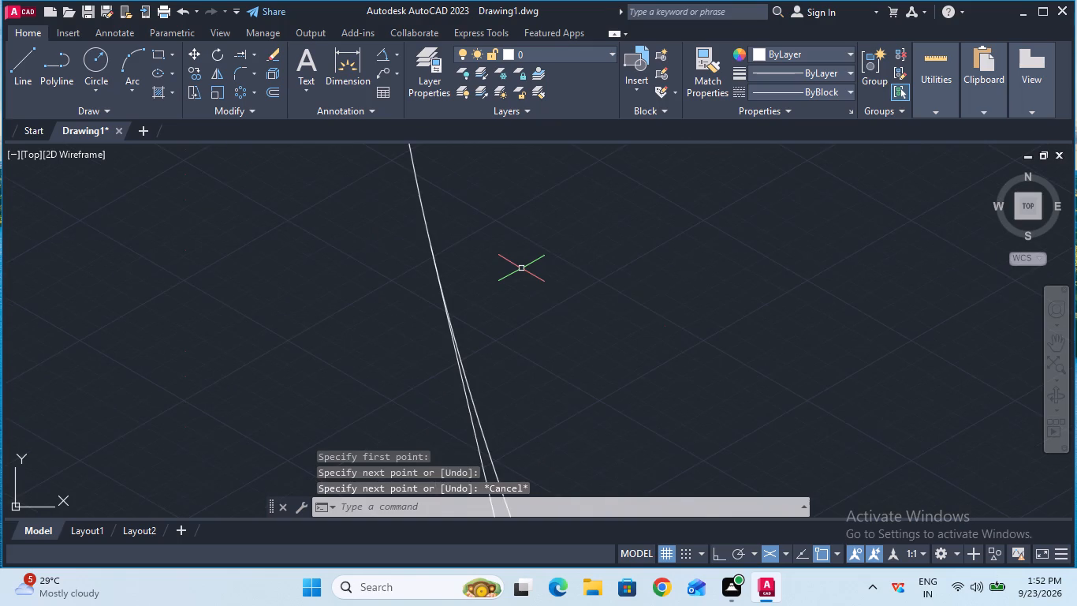
scroll(521, 268, "up", 2, "ctrl")
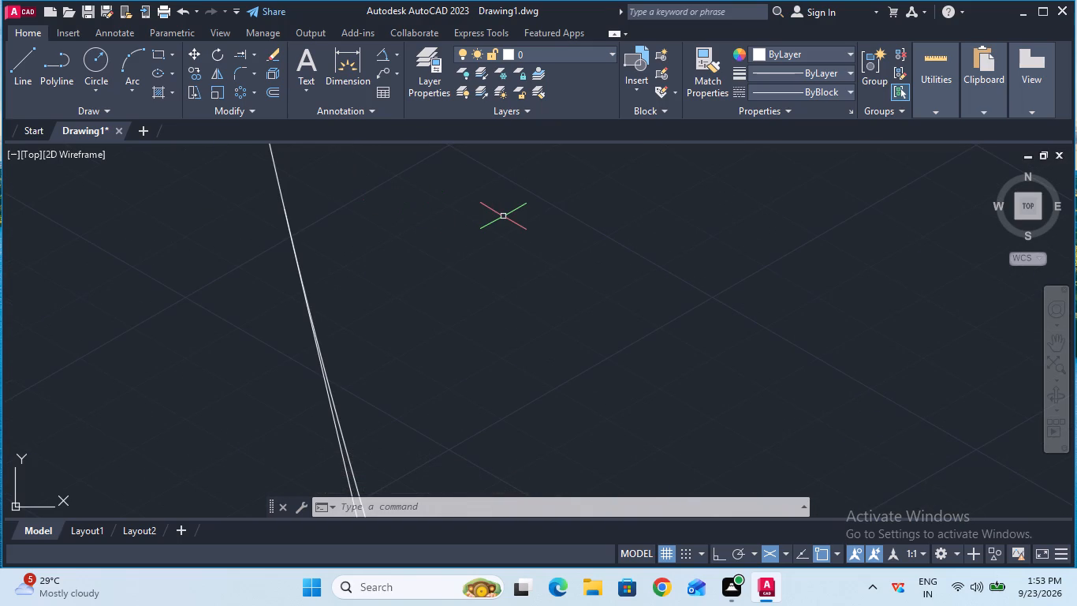
scroll(509, 231, "down", 7, "ctrl")
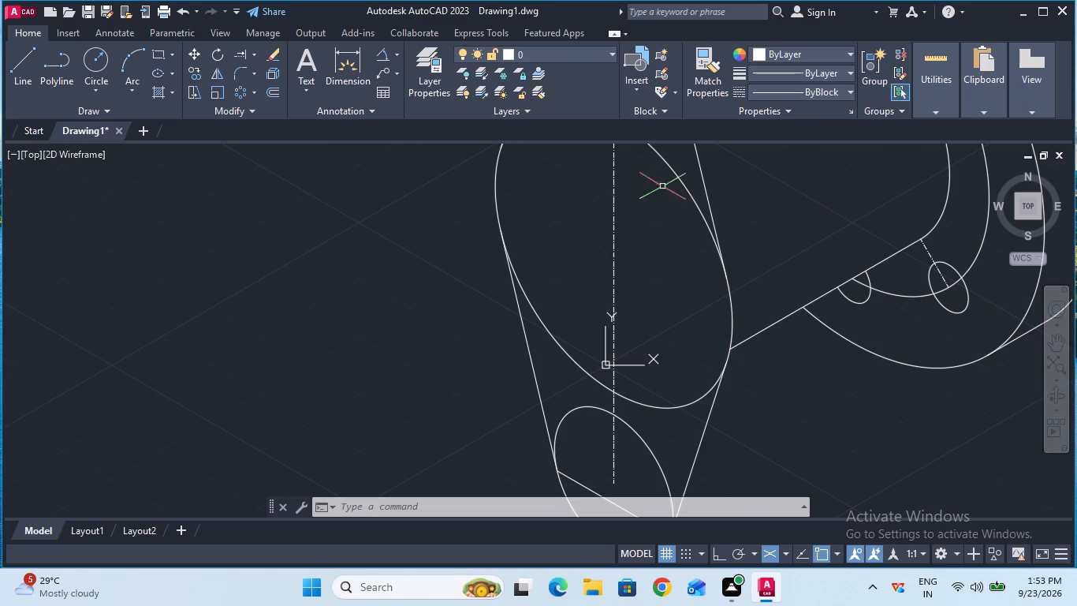
left_click(253, 62)
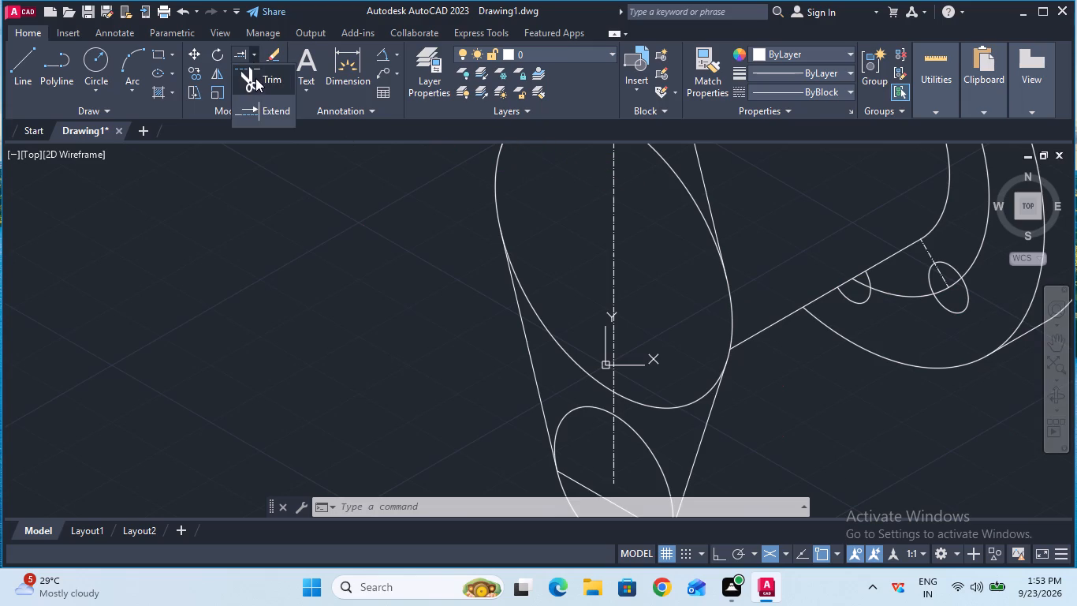
left_click(257, 81)
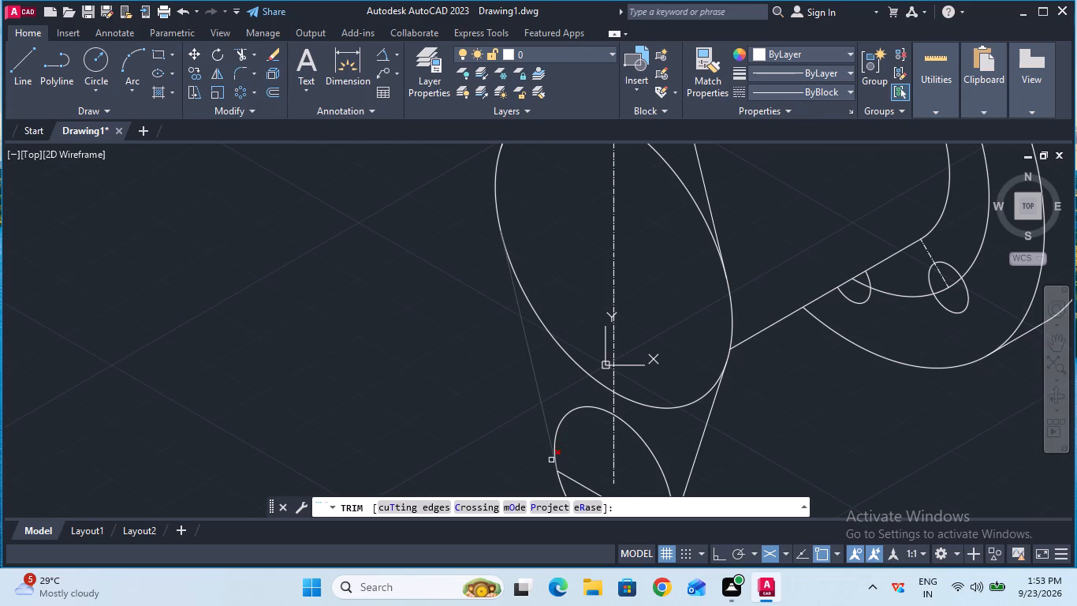
left_click(572, 479)
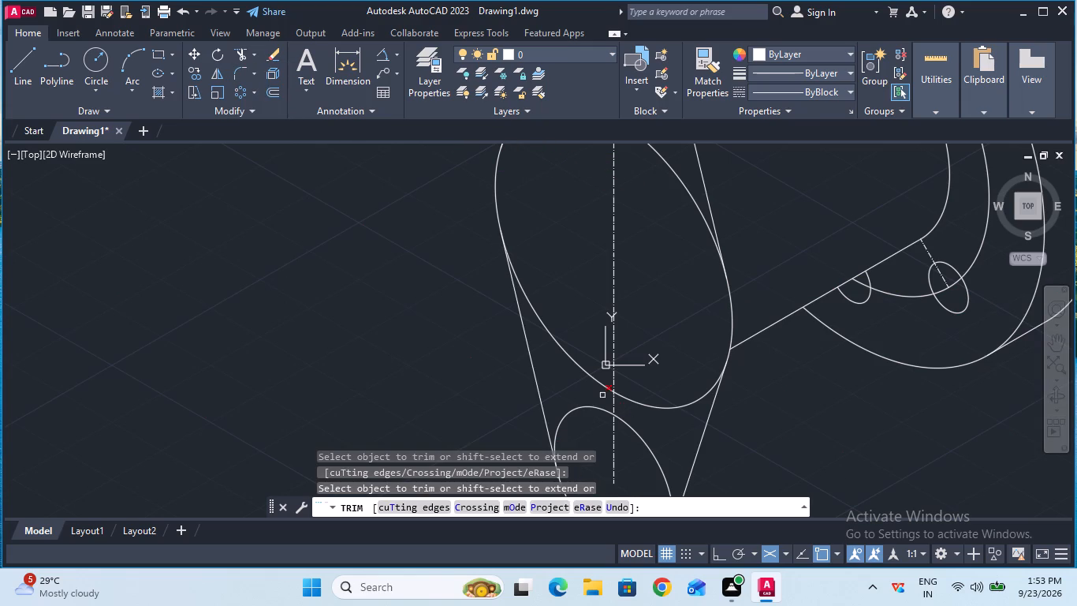
key("Escape")
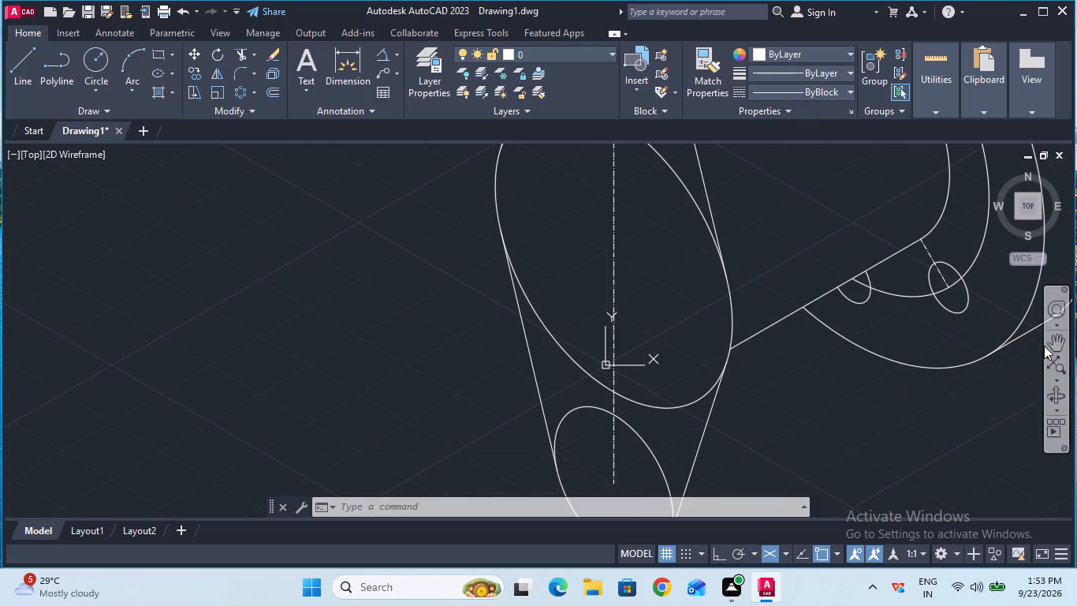
Trim away the large front isocircle's lower arc between the straight edges and the whole lower isocircle of the front flange.
left_click(243, 56)
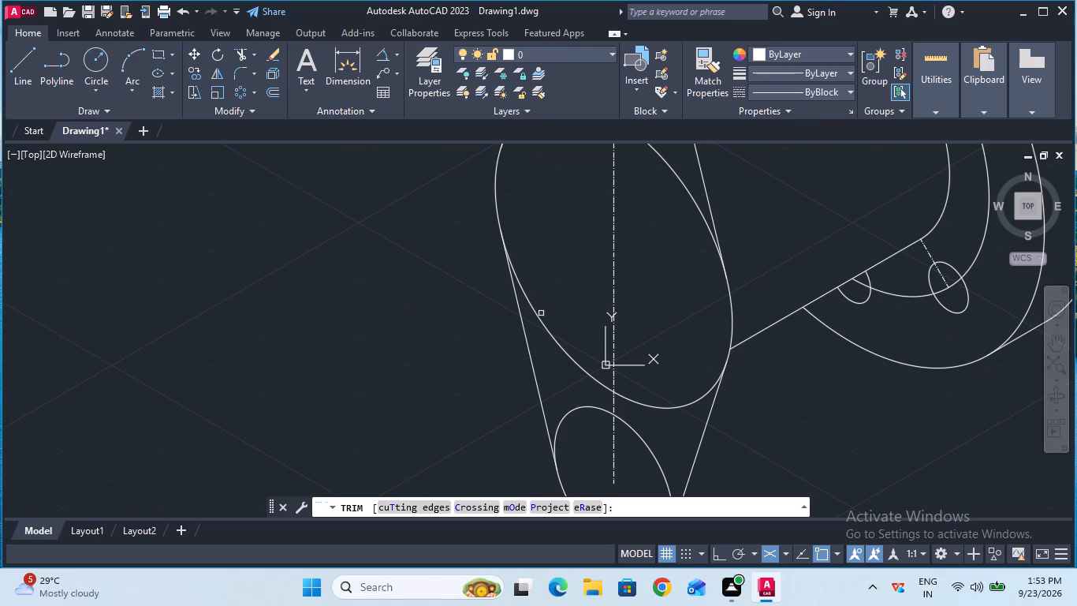
double_click(537, 320)
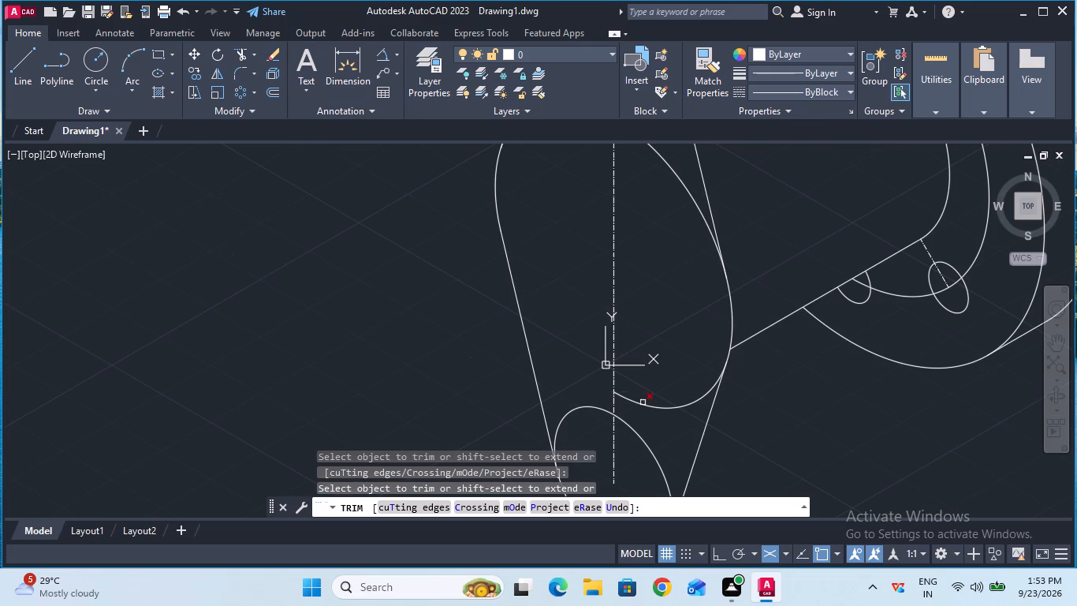
left_click(652, 410)
left_click(652, 402)
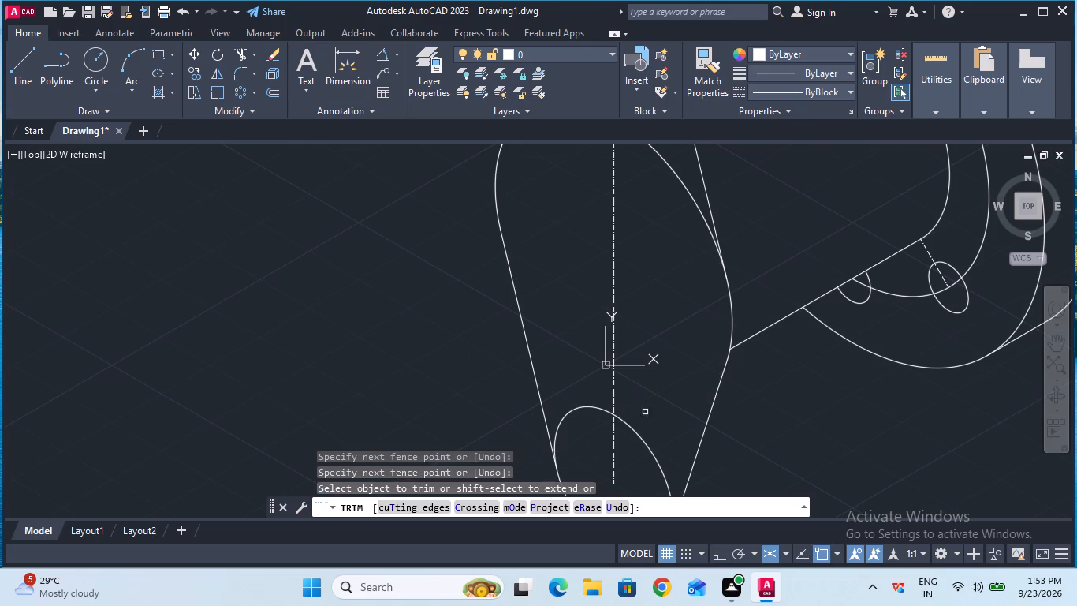
left_click(638, 433)
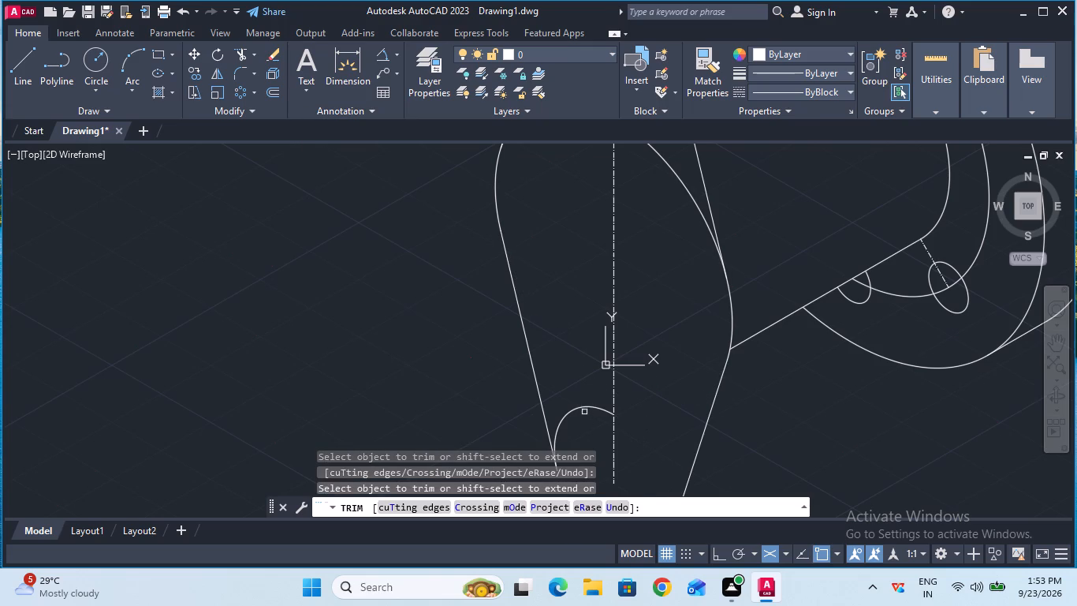
left_click(585, 407)
scroll(585, 407, "down", 2, "ctrl")
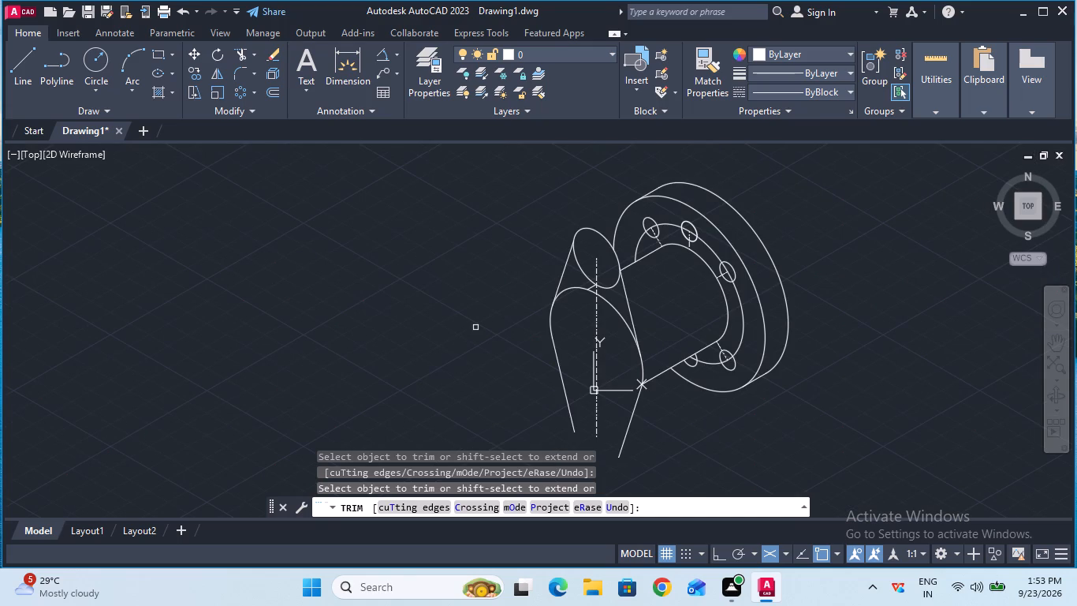
key("Escape")
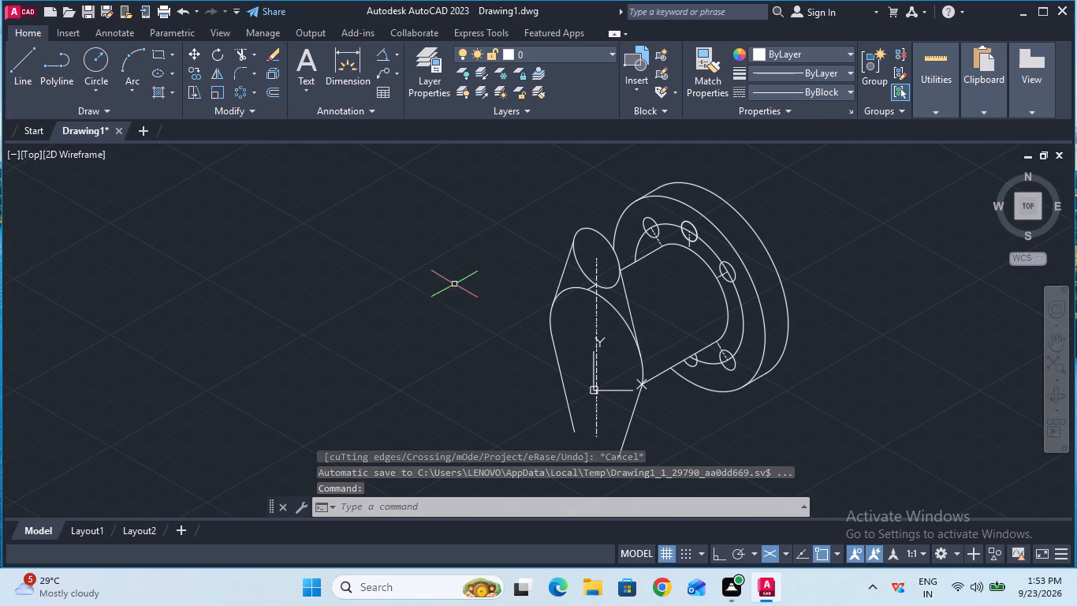
Trim away all arcs of the front flange's upper isocircle, first the inner ones and then the outer ones.
left_click(237, 55)
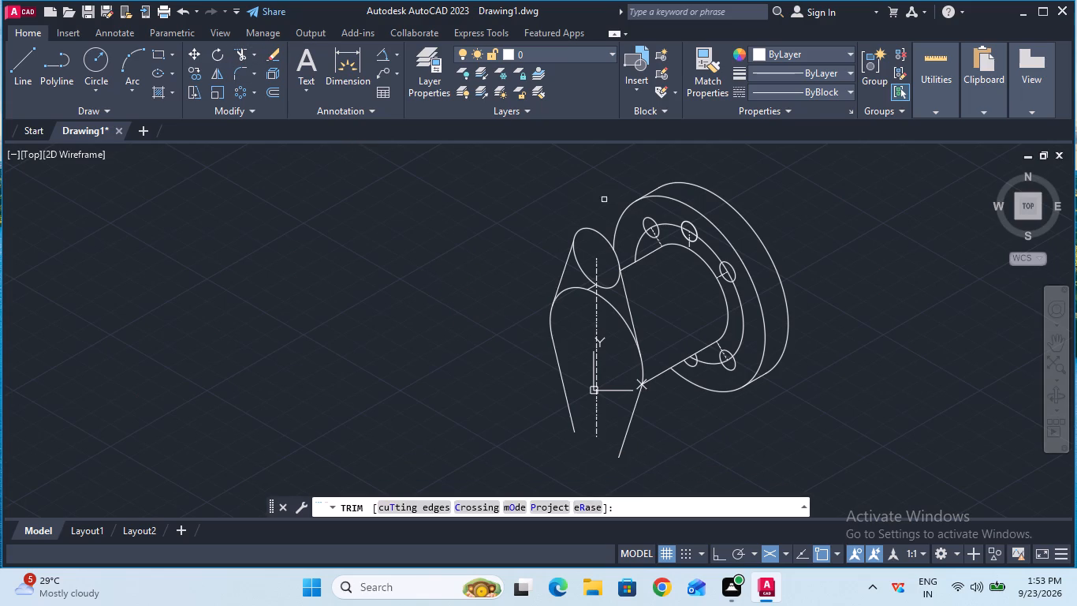
left_click(585, 271)
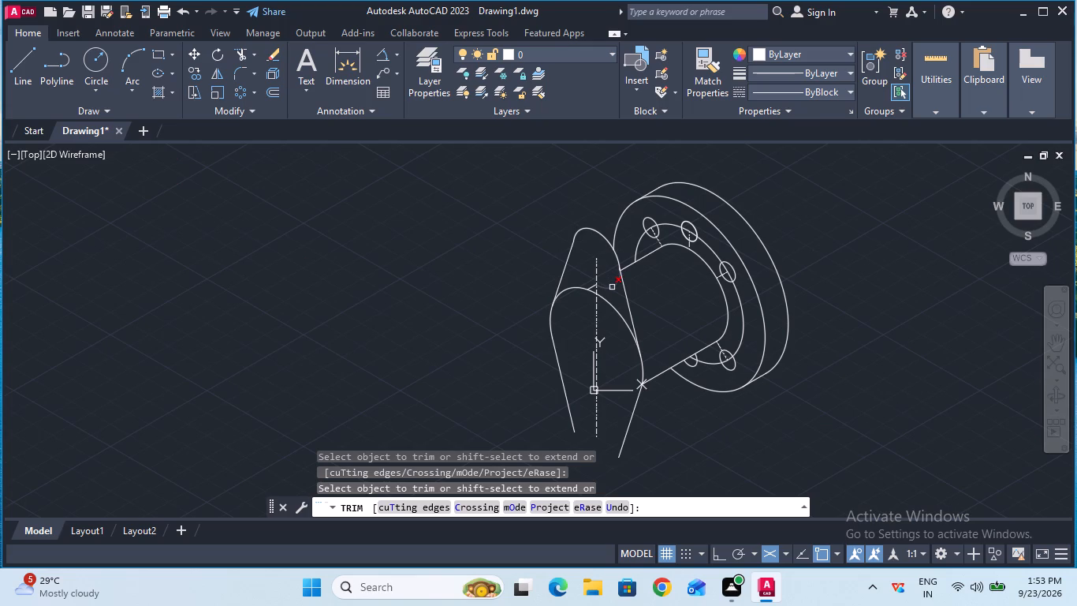
left_click(612, 287)
scroll(545, 244, "up", 4, "ctrl")
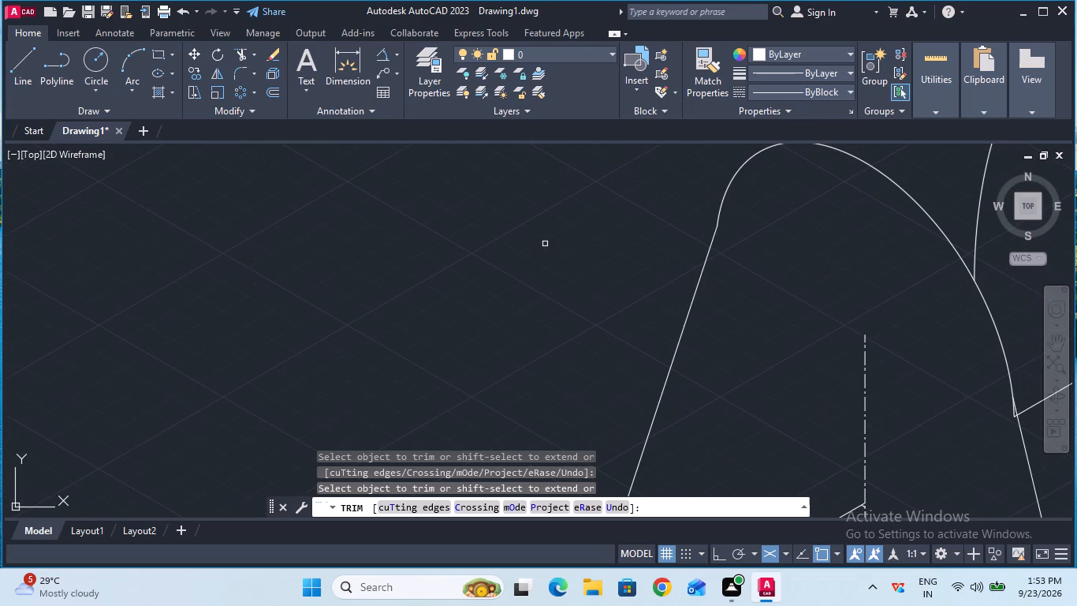
scroll(545, 244, "down", 2, "ctrl")
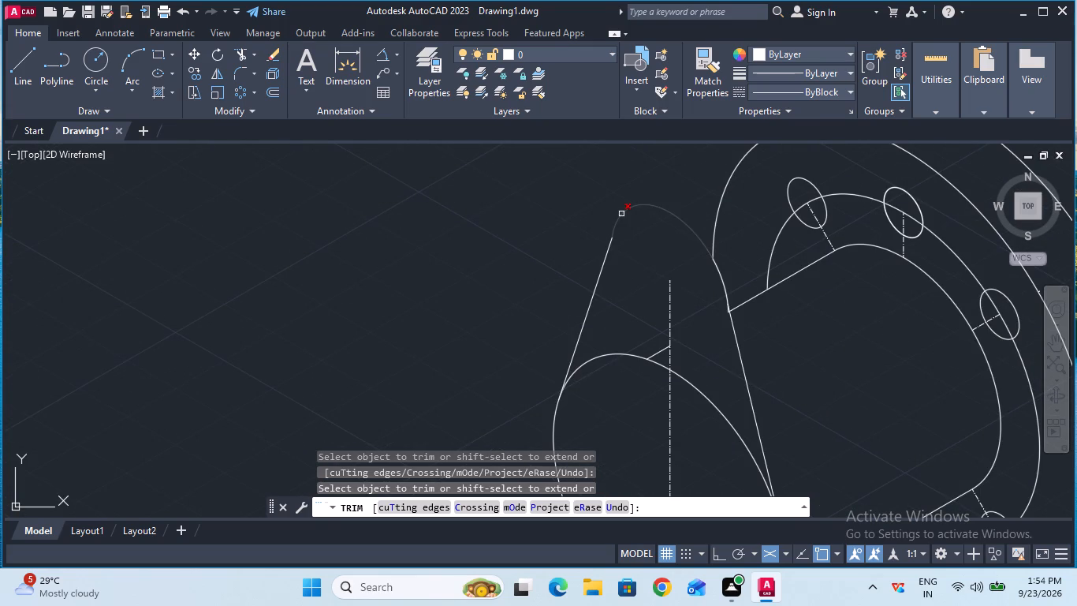
left_click(621, 214)
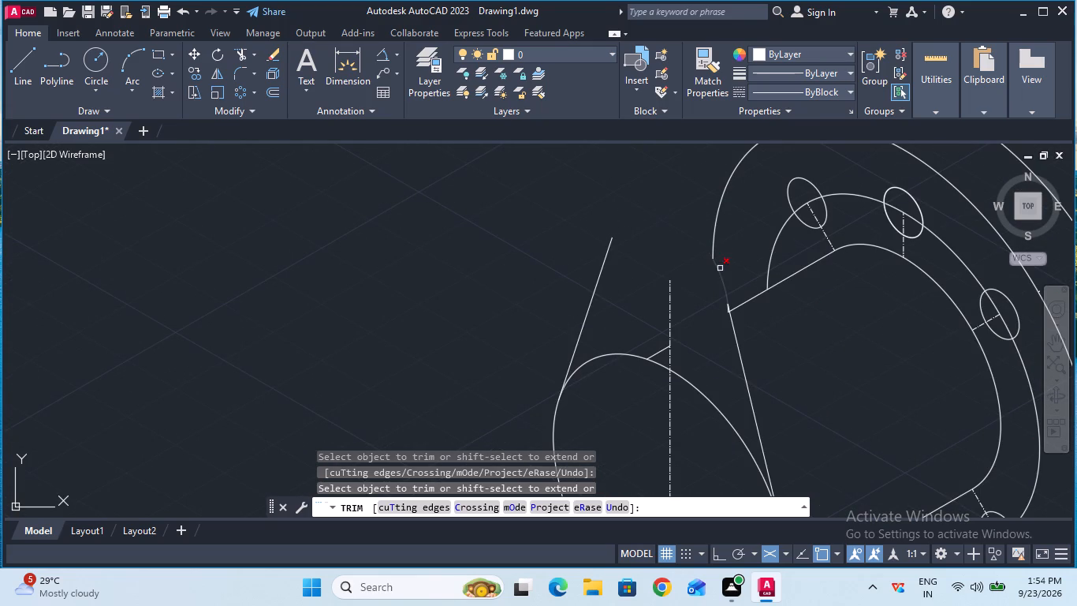
left_click(721, 271)
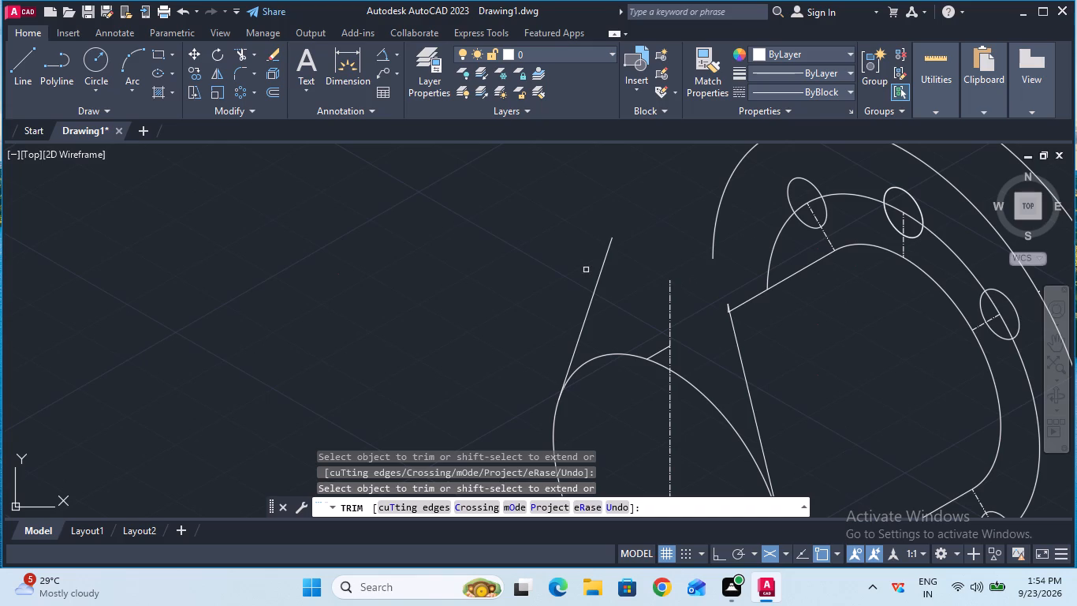
Trim away the four slanted straight edges above and below the large front isocircle, including the short leftover stub.
left_click(598, 276)
left_click(736, 349)
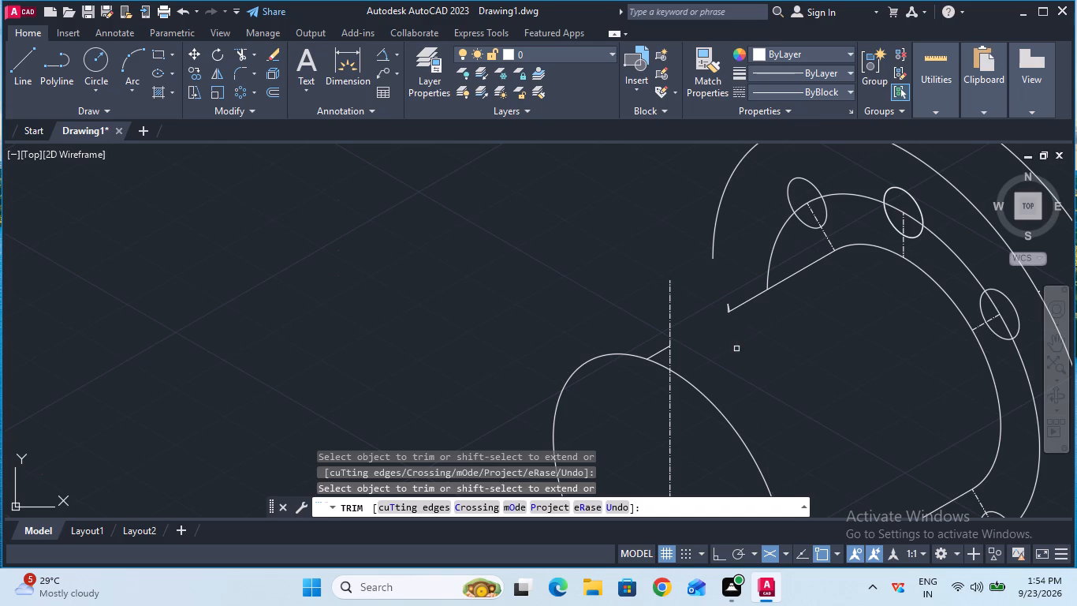
left_click(729, 309)
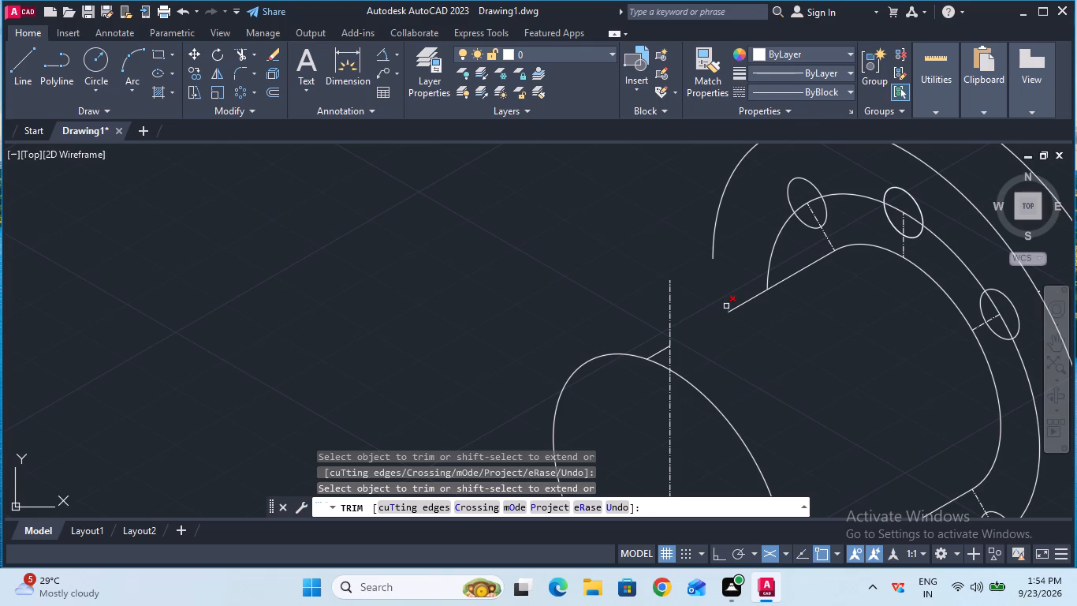
left_click(727, 306)
scroll(724, 303, "down", 3, "ctrl")
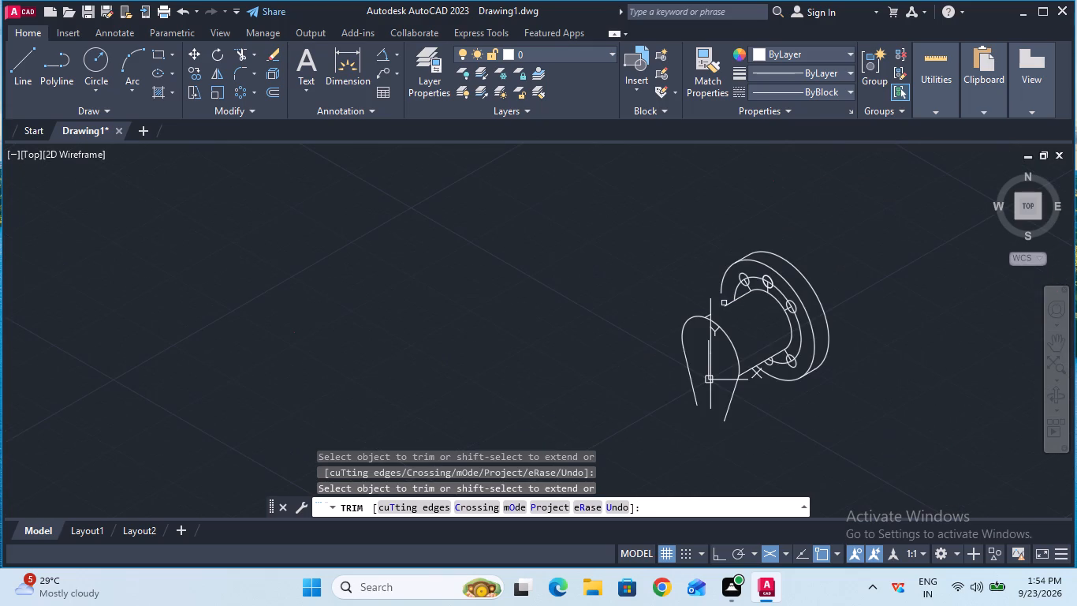
double_click(691, 392)
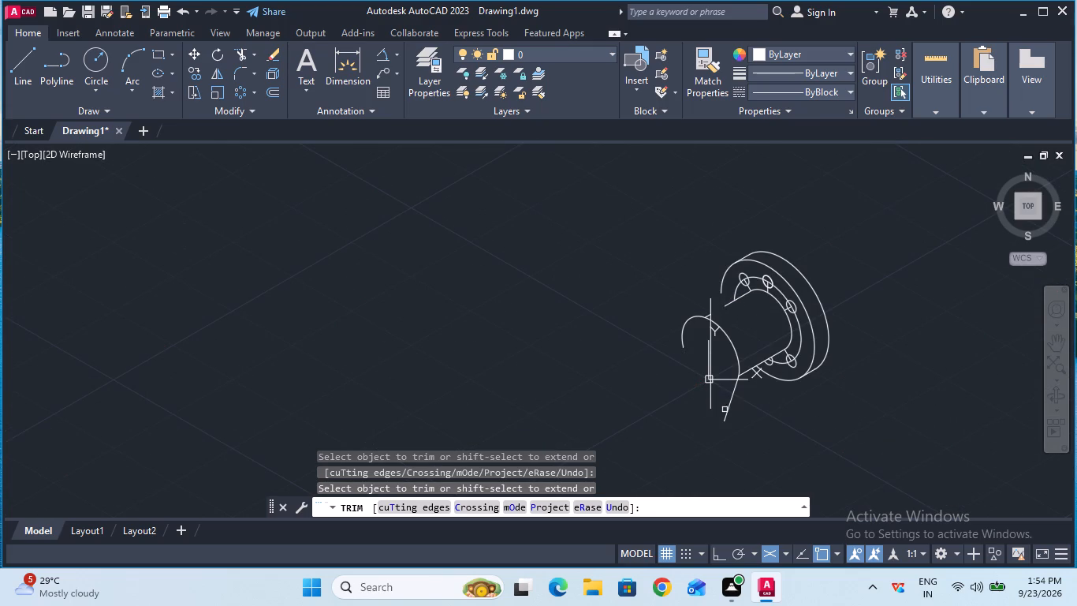
double_click(730, 410)
scroll(699, 363, "up", 2, "ctrl")
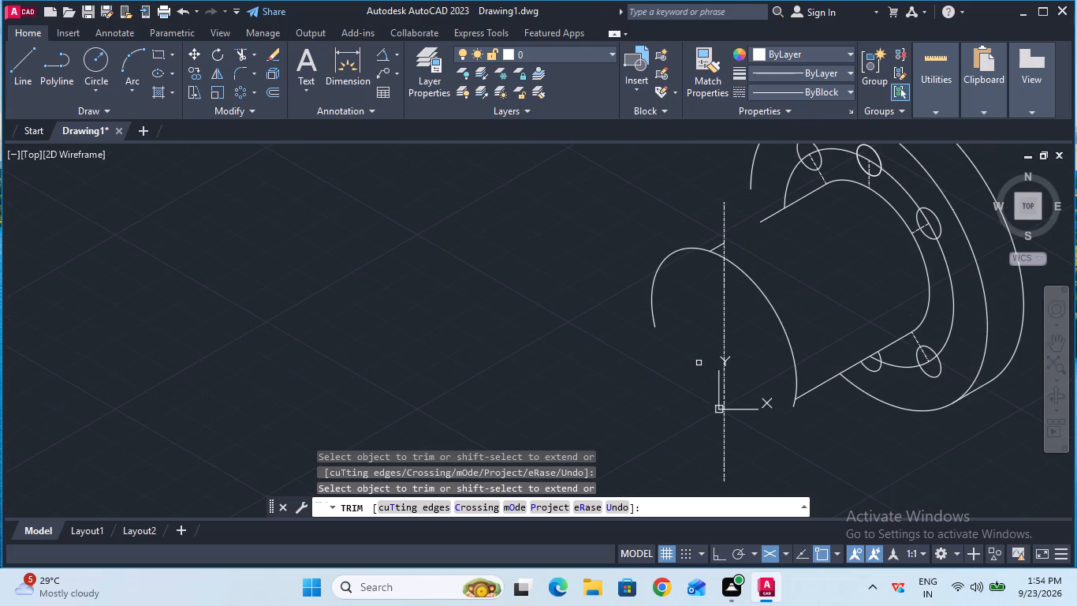
key("Escape")
Draw a 30 mm radius isocircle on the left isoplane, centred on the vertical centerline's endpoint inside the front arc.
type("ell")
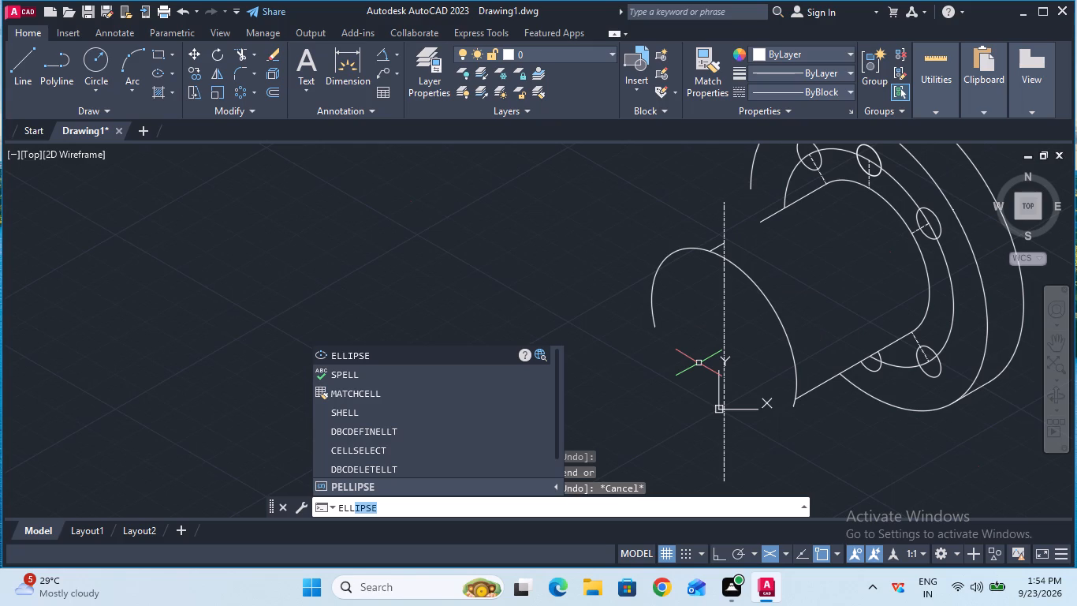
left_click(492, 354)
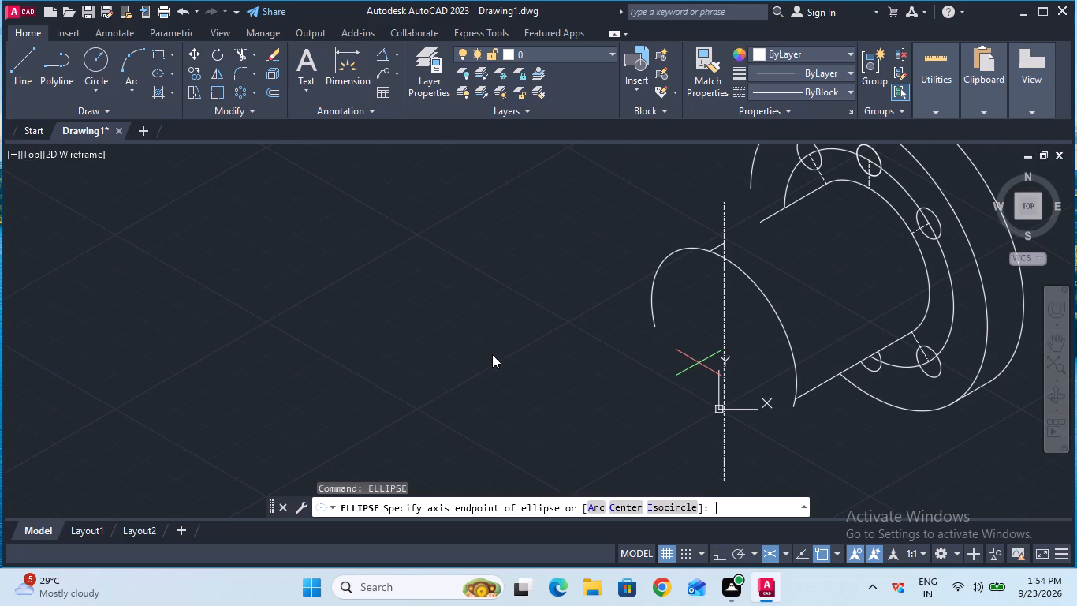
left_click(673, 511)
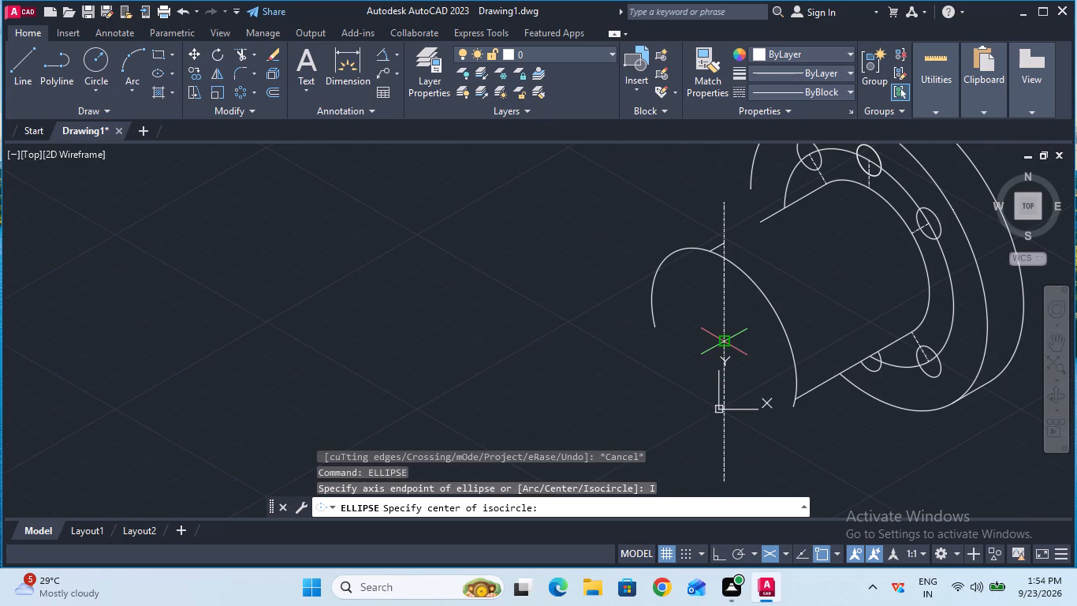
key("F5")
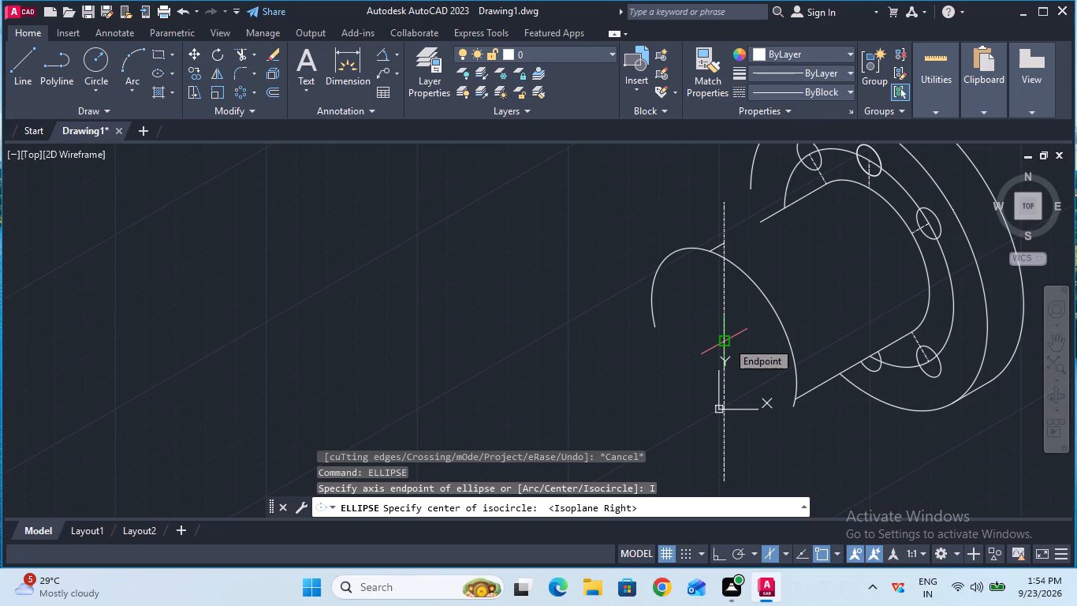
key("F5")
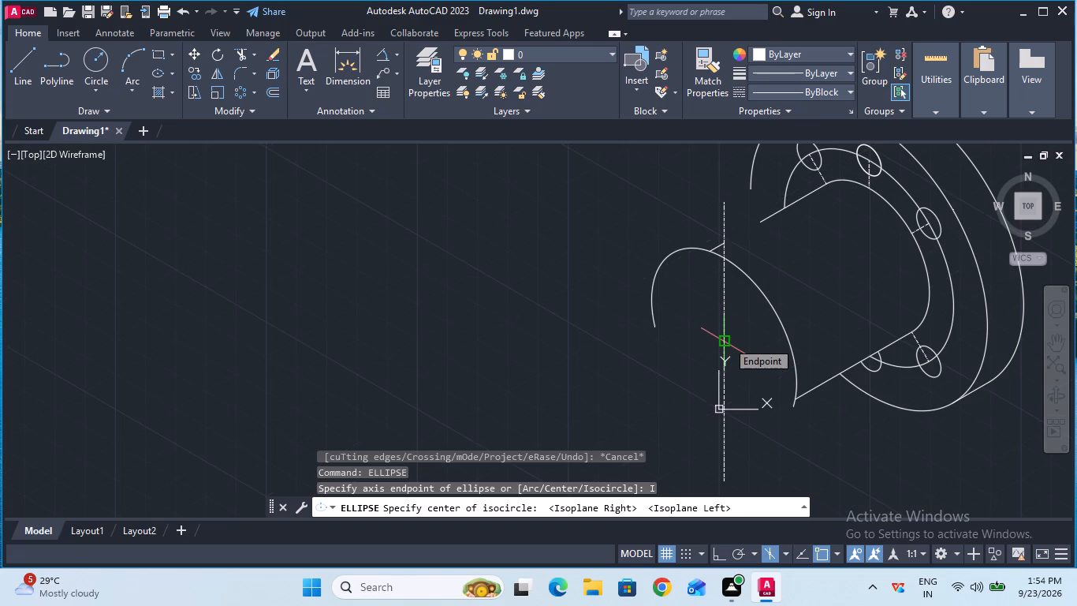
left_click(727, 341)
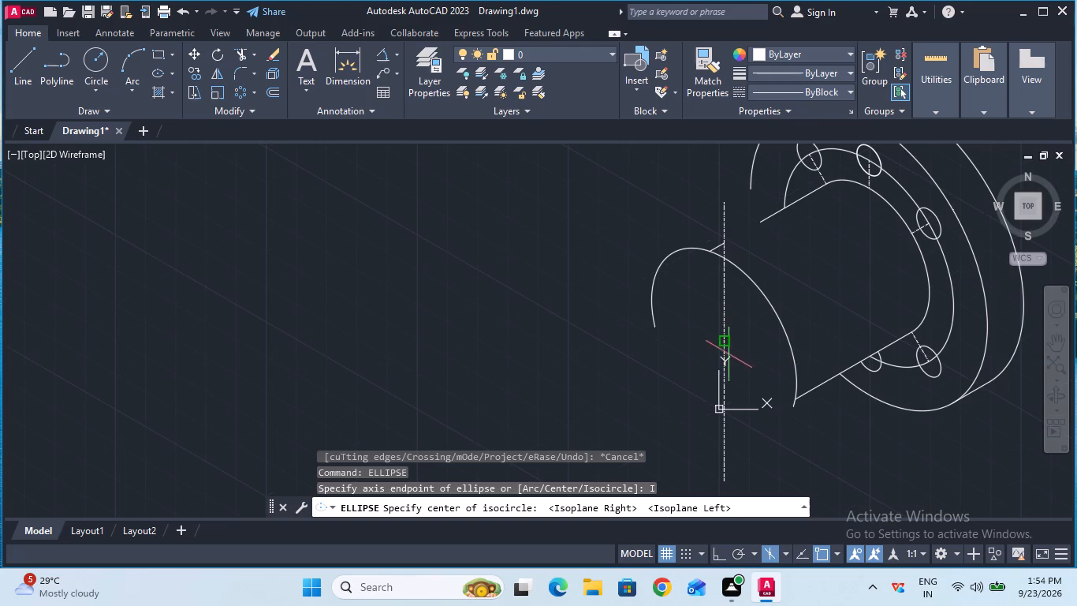
left_click(722, 343)
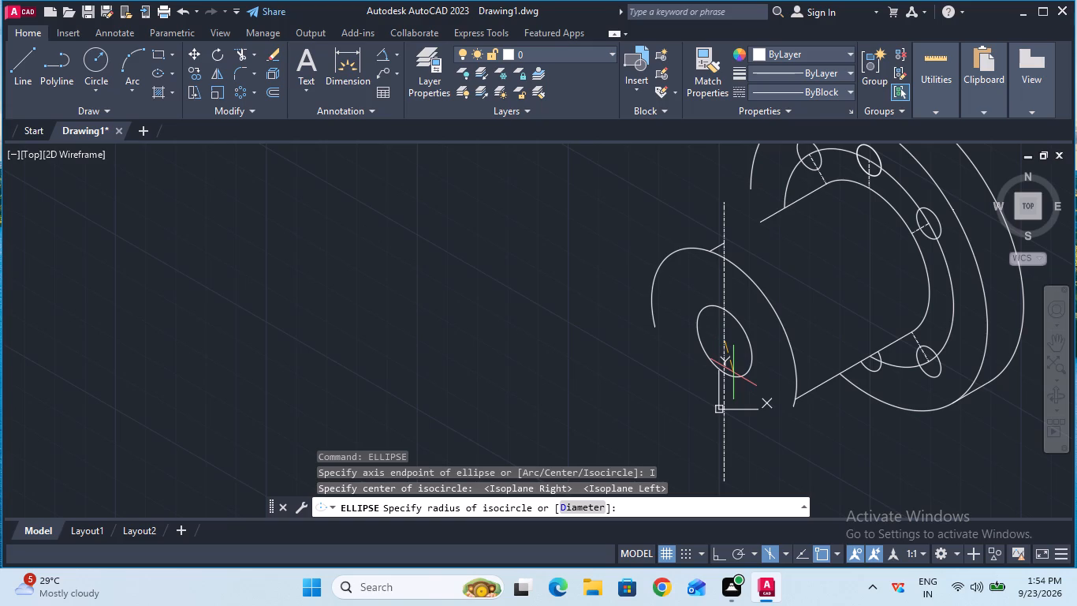
key("3")
key("0")
key("Return")
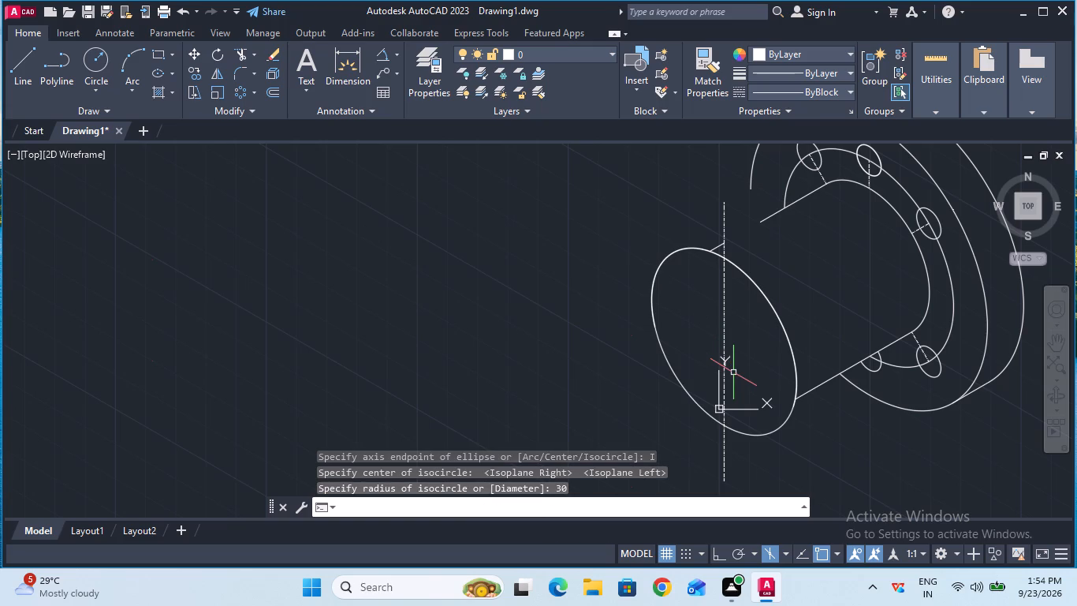
key("Escape")
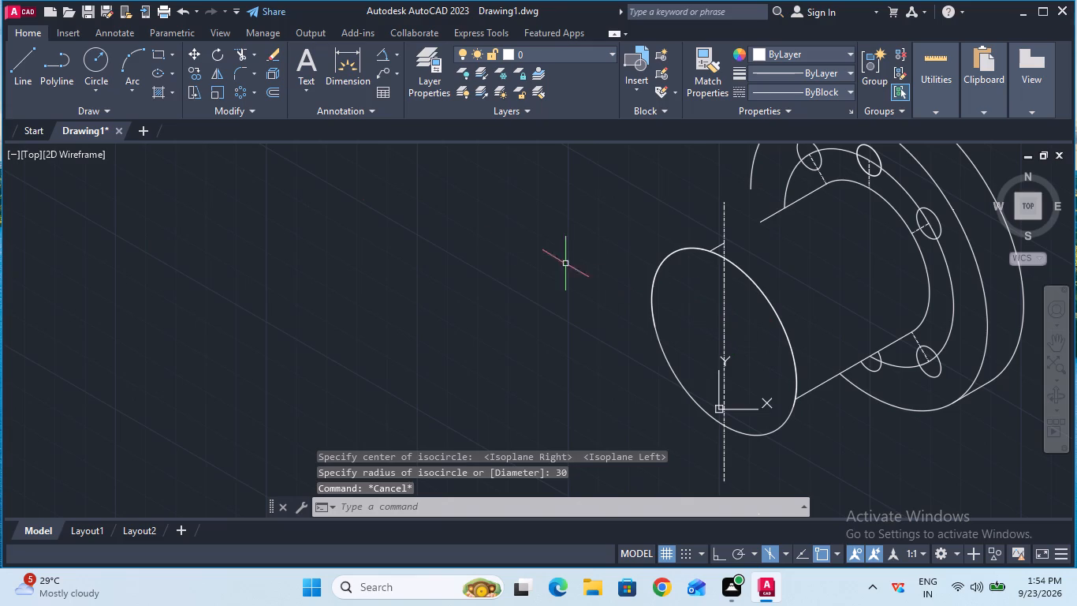
Trim away the new 30 mm isocircle's left portion up to the vertical centerline.
left_click(245, 54)
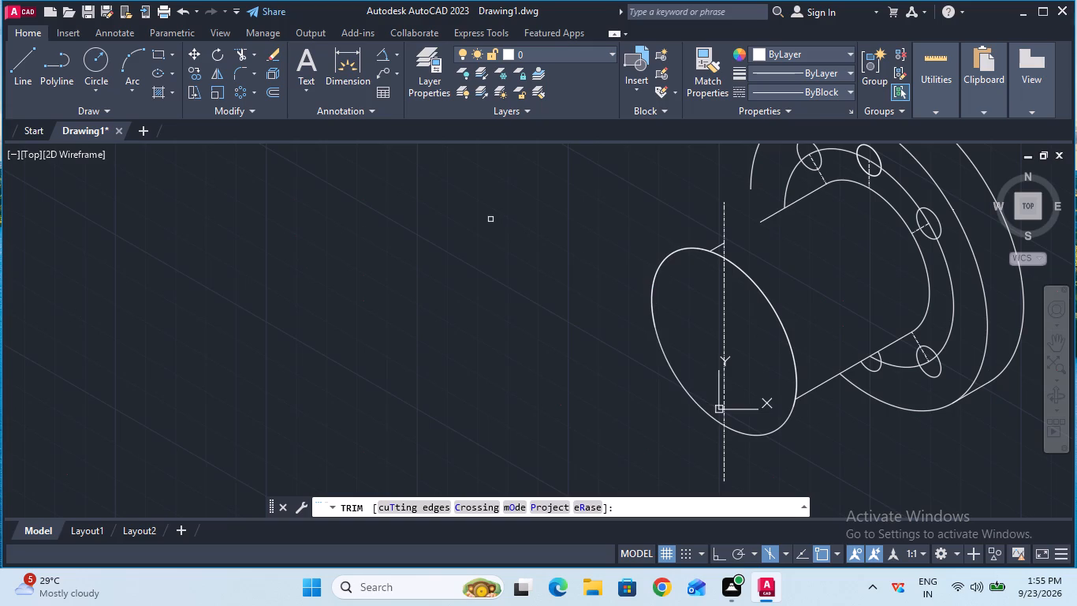
key("Escape")
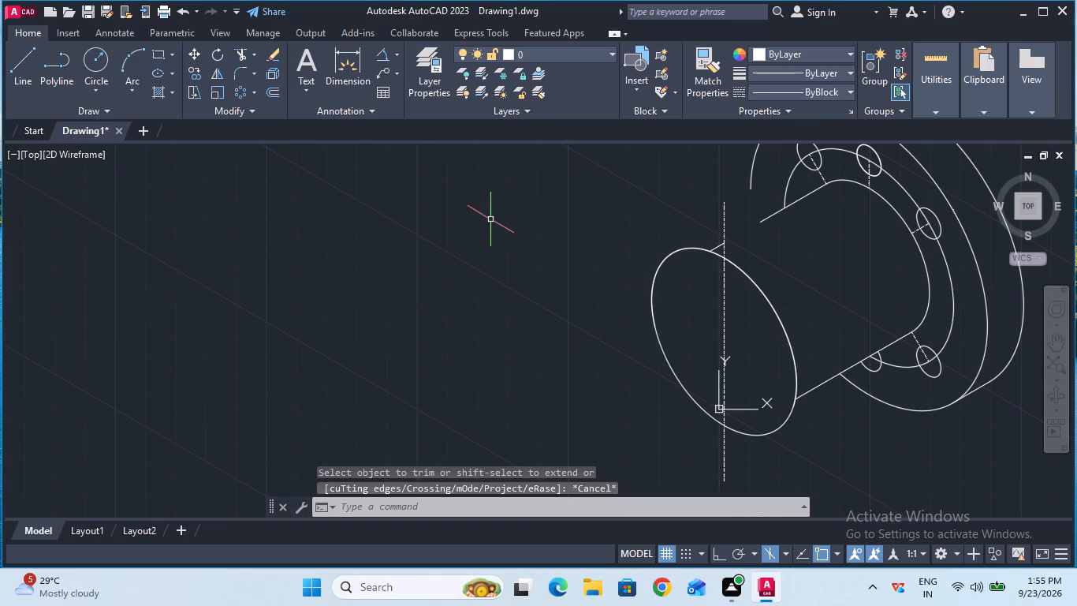
left_click(237, 54)
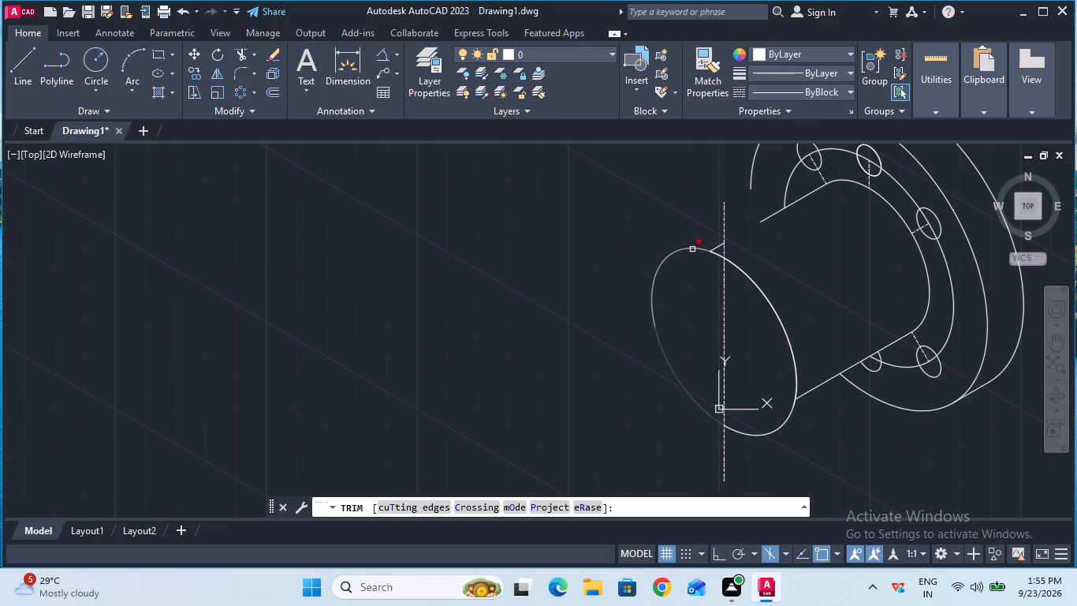
left_click(693, 249)
key("Return")
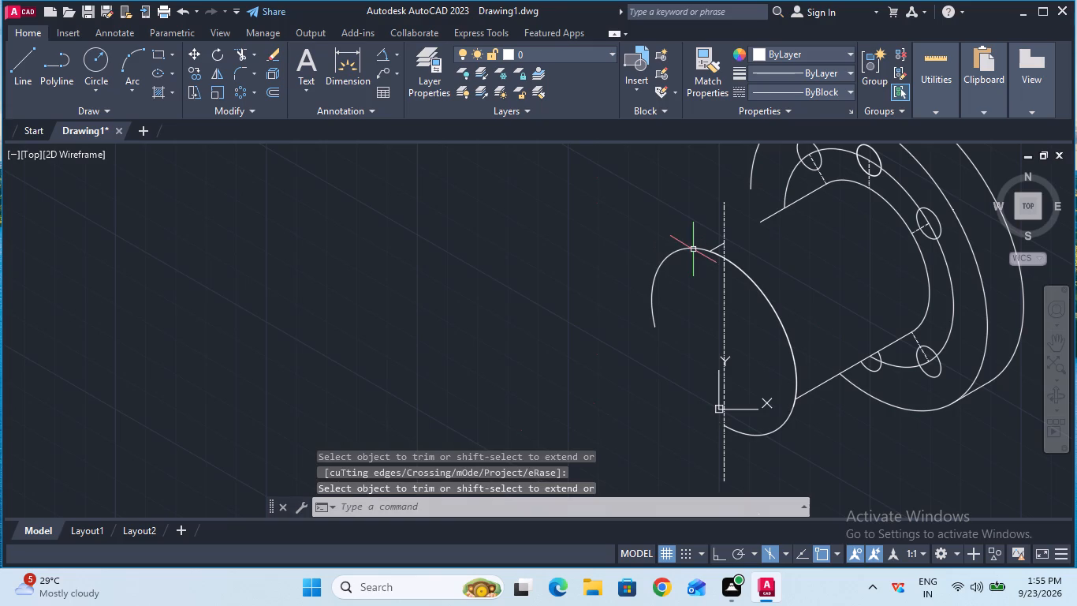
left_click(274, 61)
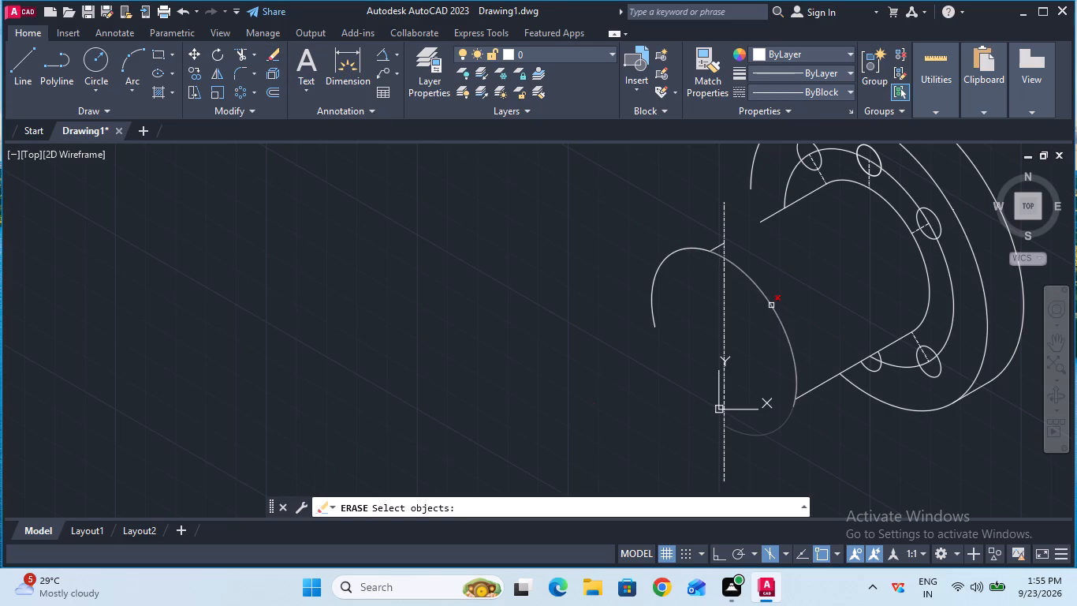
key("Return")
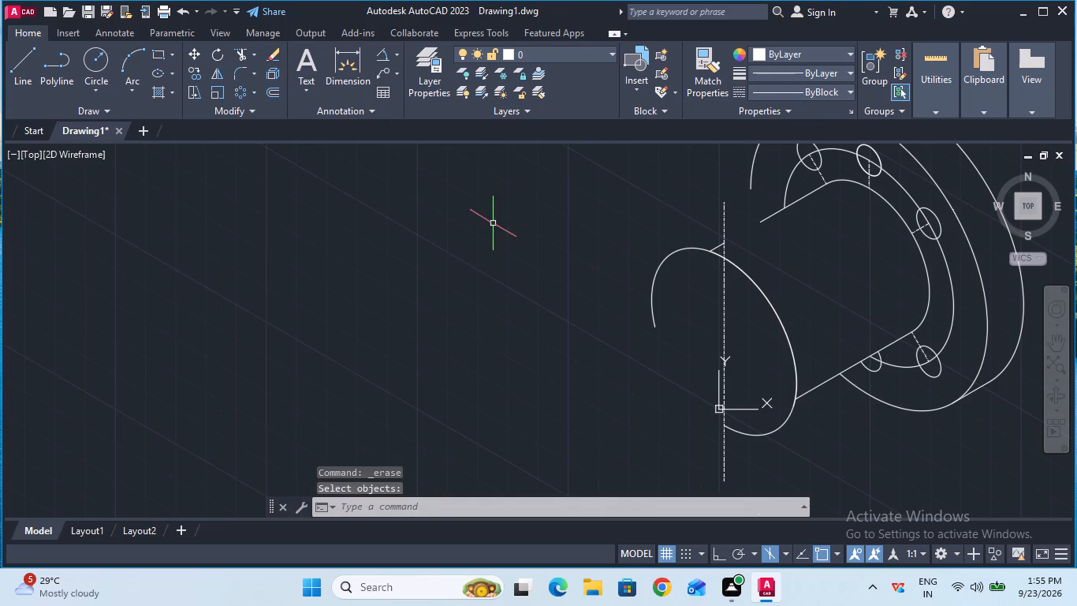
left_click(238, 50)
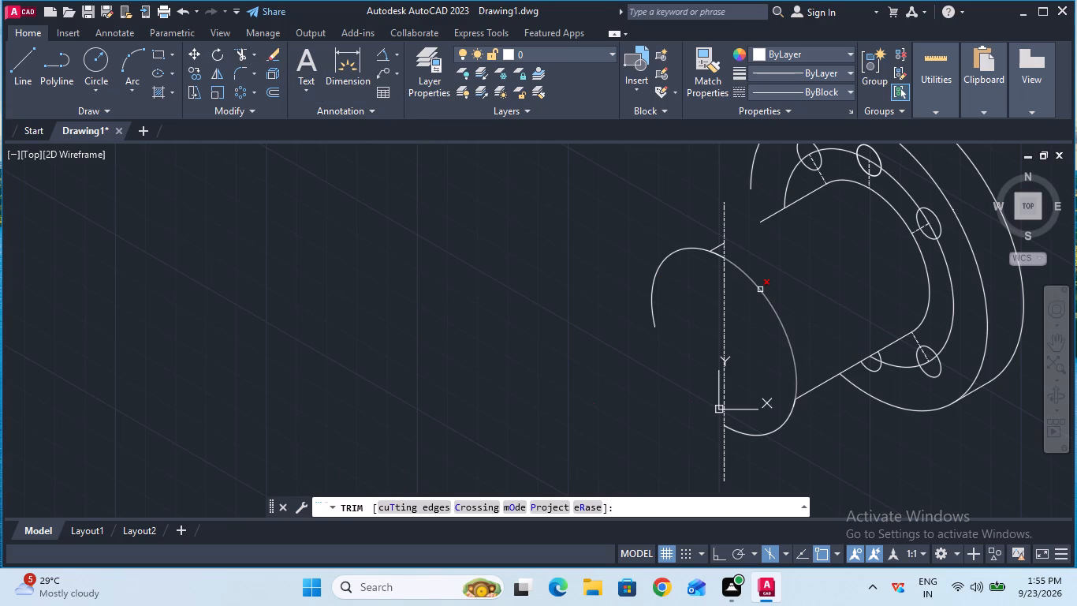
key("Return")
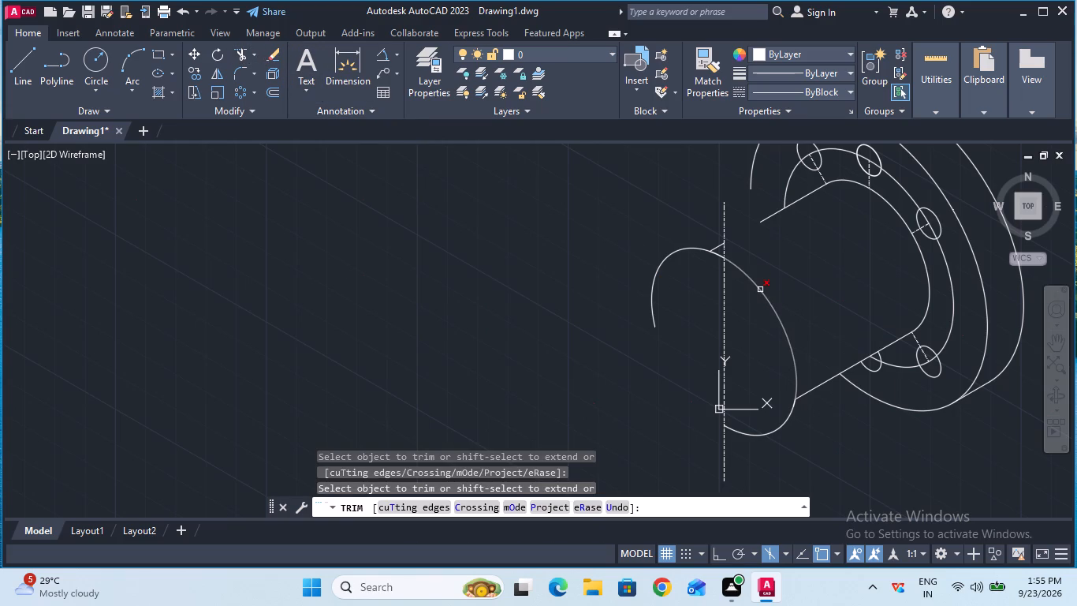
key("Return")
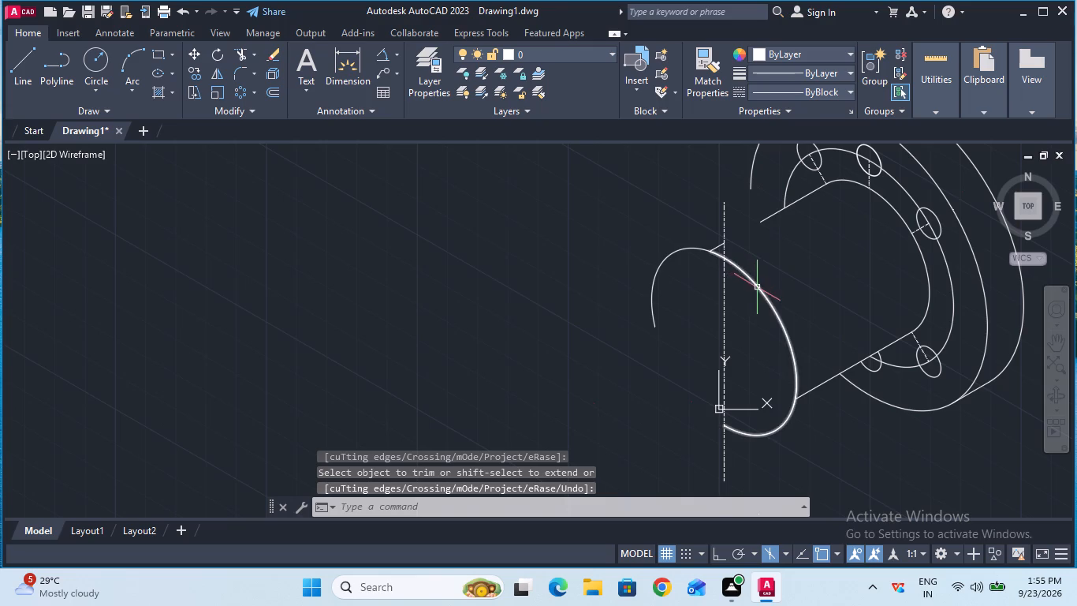
Erase the two overlapping partial elliptical arcs at the front end of the central cylinder.
left_click(757, 287)
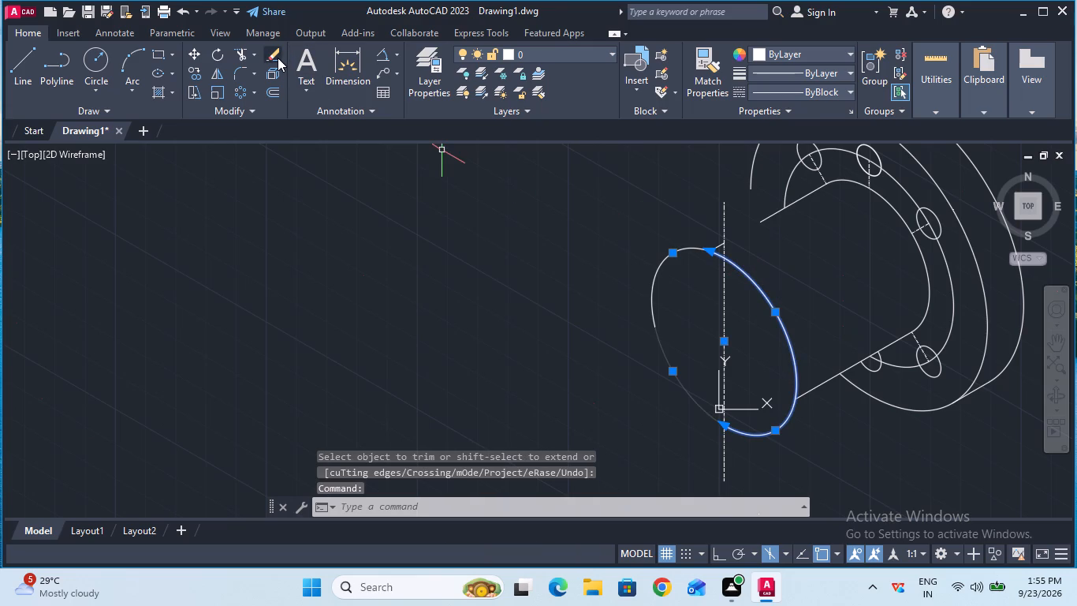
left_click(278, 58)
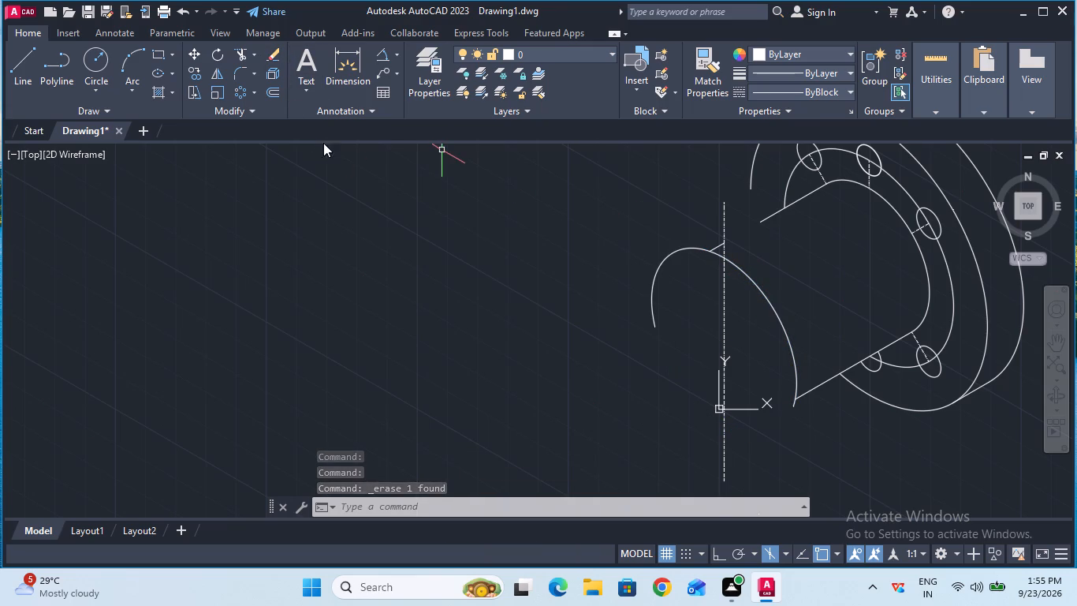
double_click(688, 249)
key("Return")
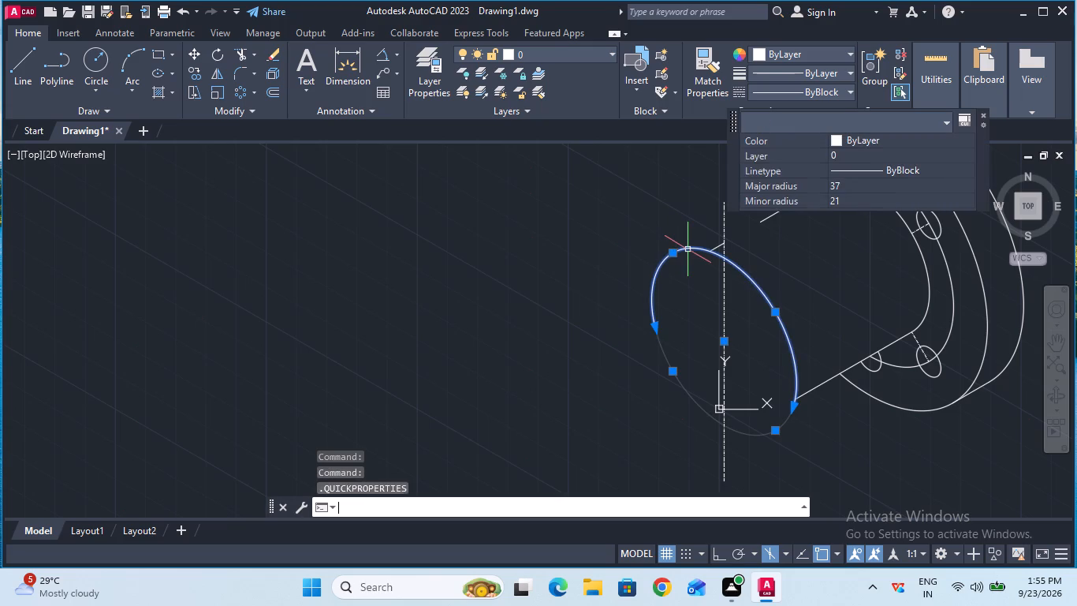
key("Delete")
key("Escape")
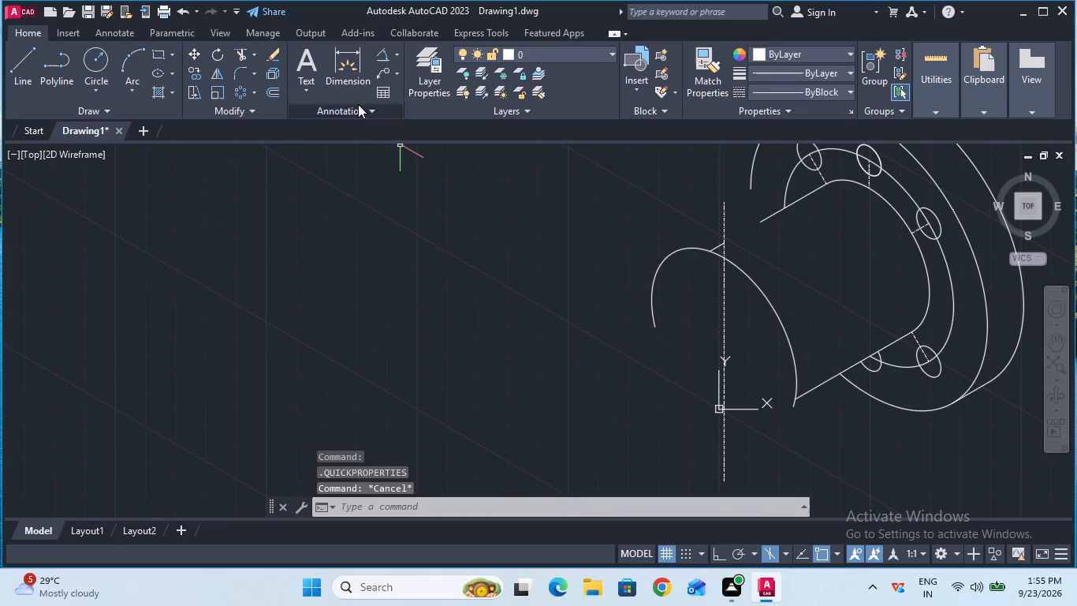
left_click(276, 60)
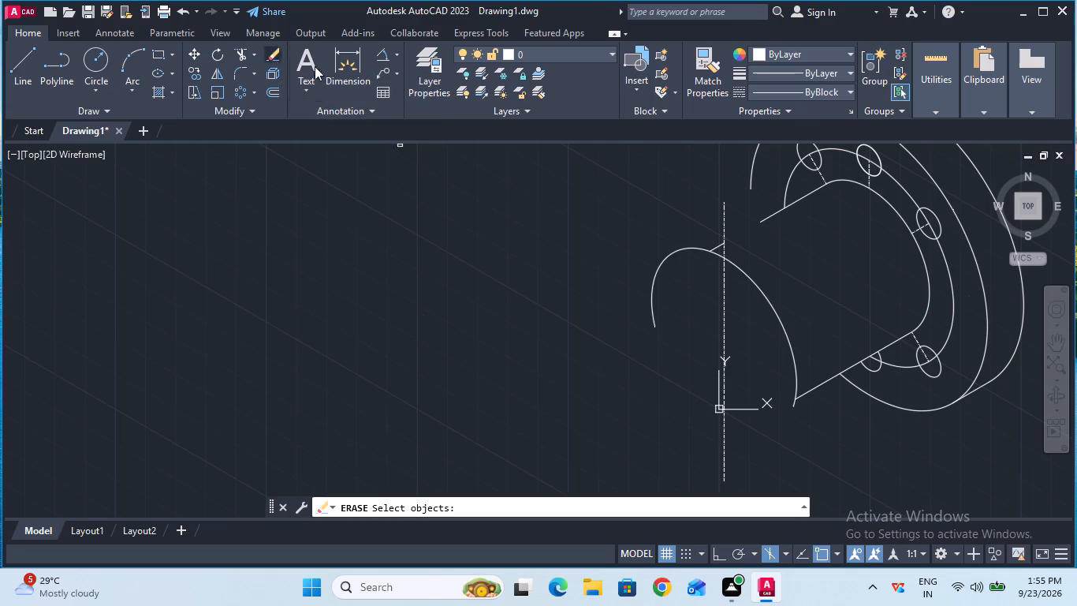
left_click(681, 249)
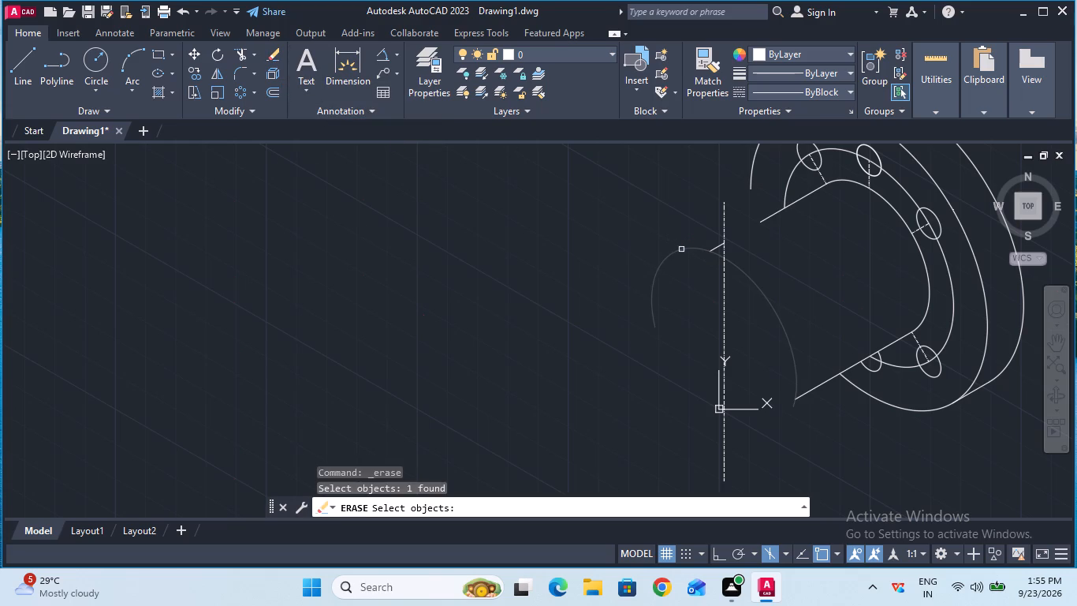
key("Return")
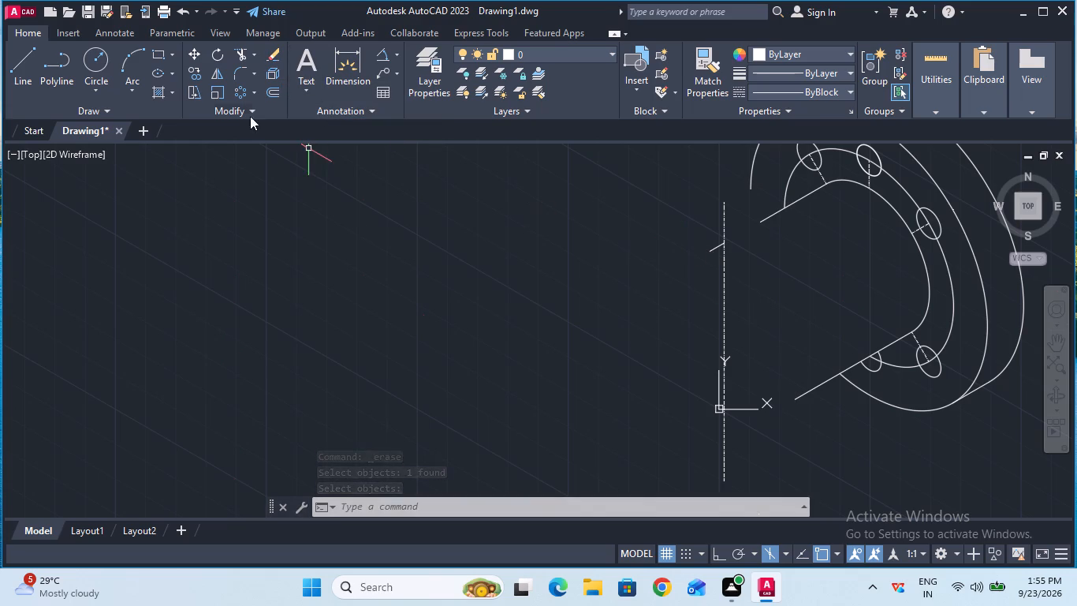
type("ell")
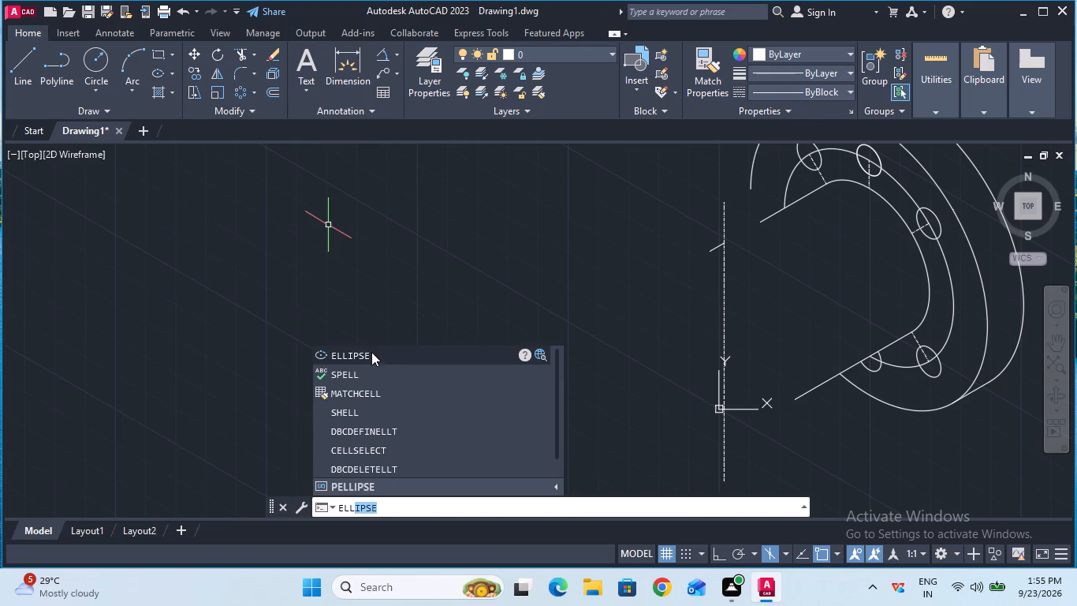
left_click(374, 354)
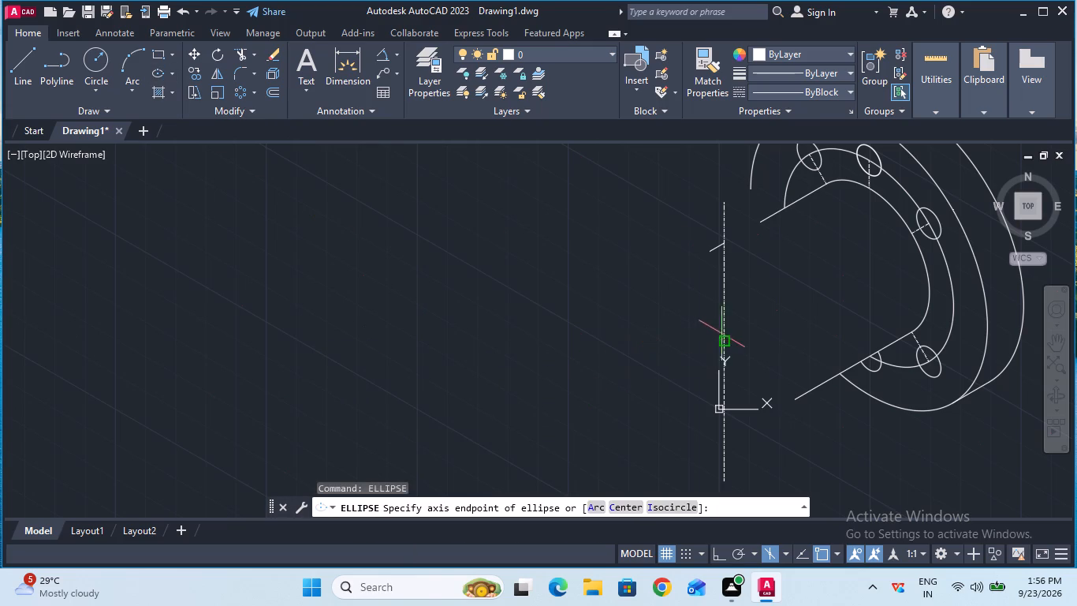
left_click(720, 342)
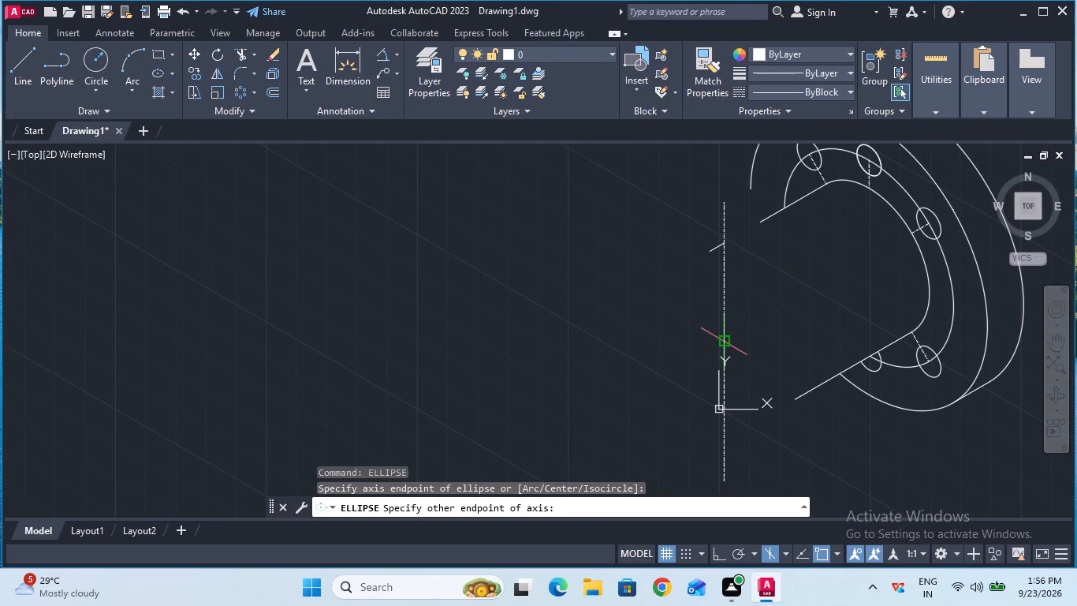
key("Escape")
Draw a full 30 mm radius isocircle centred where the two vertical centerline segments meet at the cylinder's front.
type("ell")
double_click(400, 357)
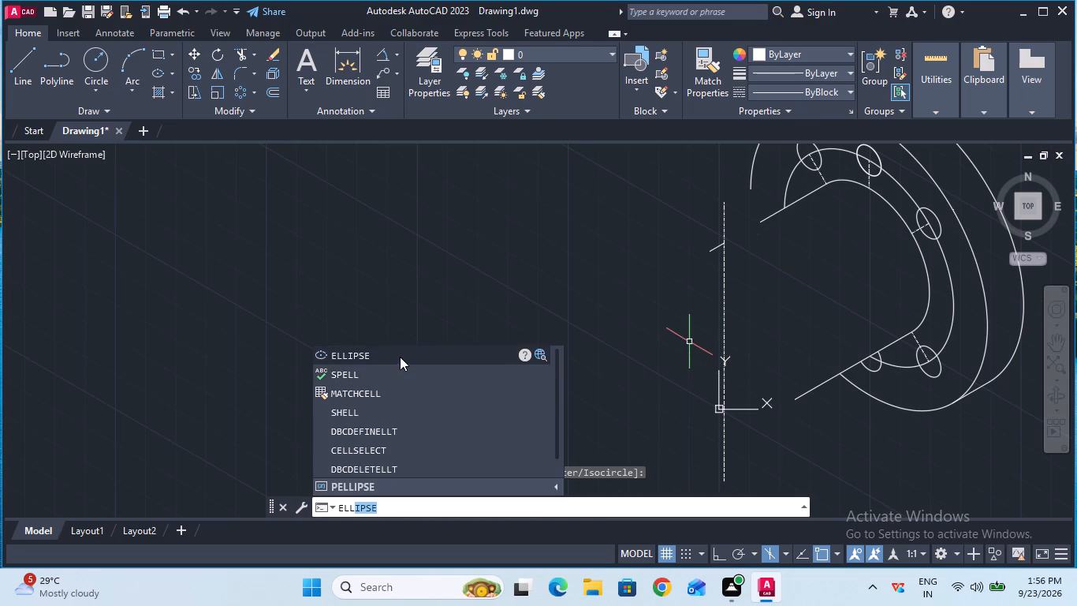
left_click(668, 505)
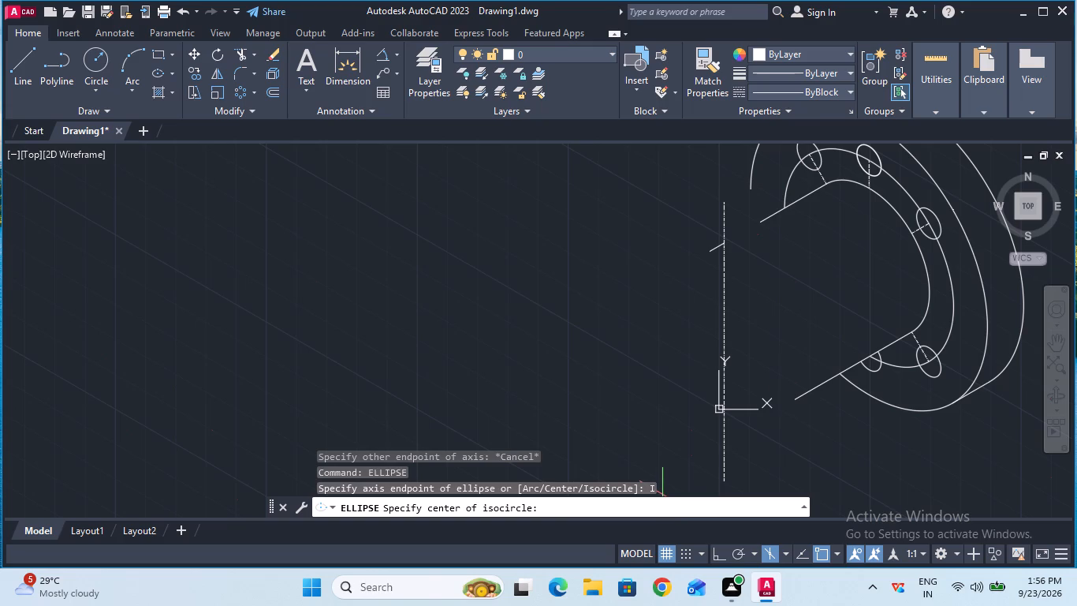
left_click(725, 338)
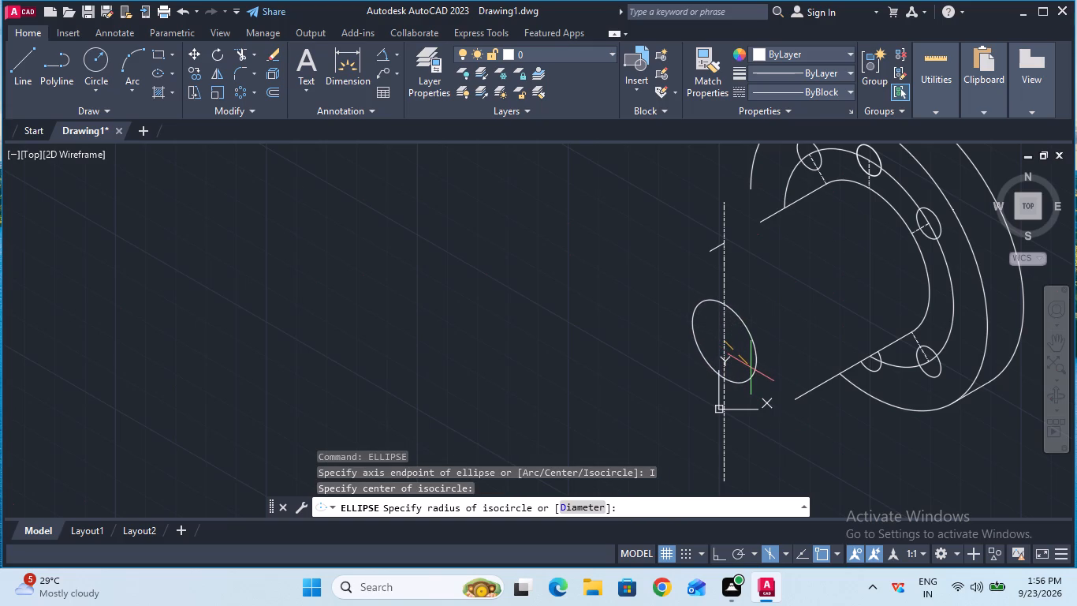
key("3")
key("0")
key("Return")
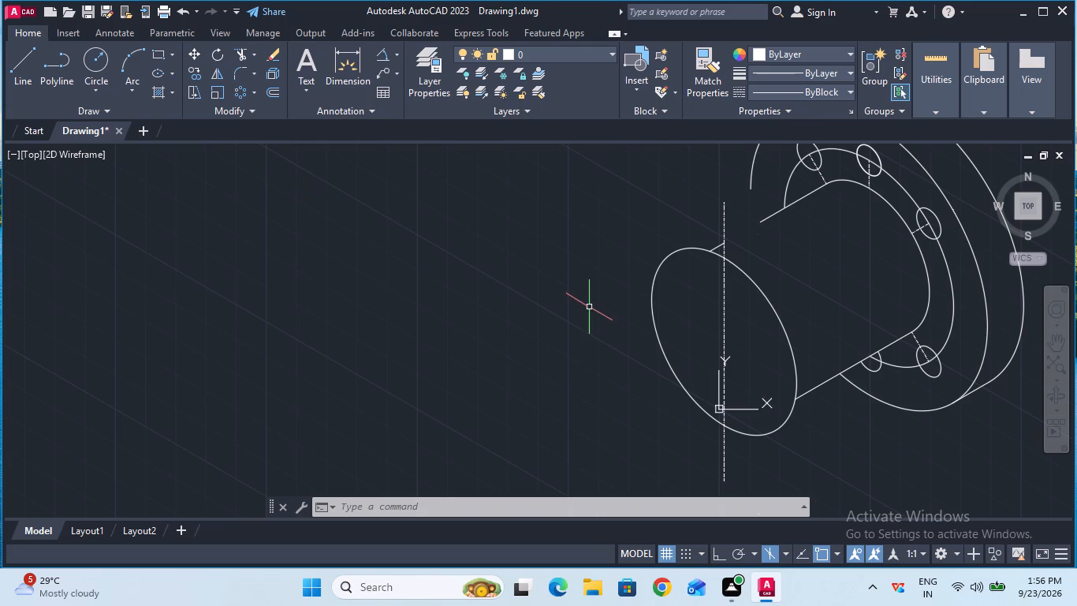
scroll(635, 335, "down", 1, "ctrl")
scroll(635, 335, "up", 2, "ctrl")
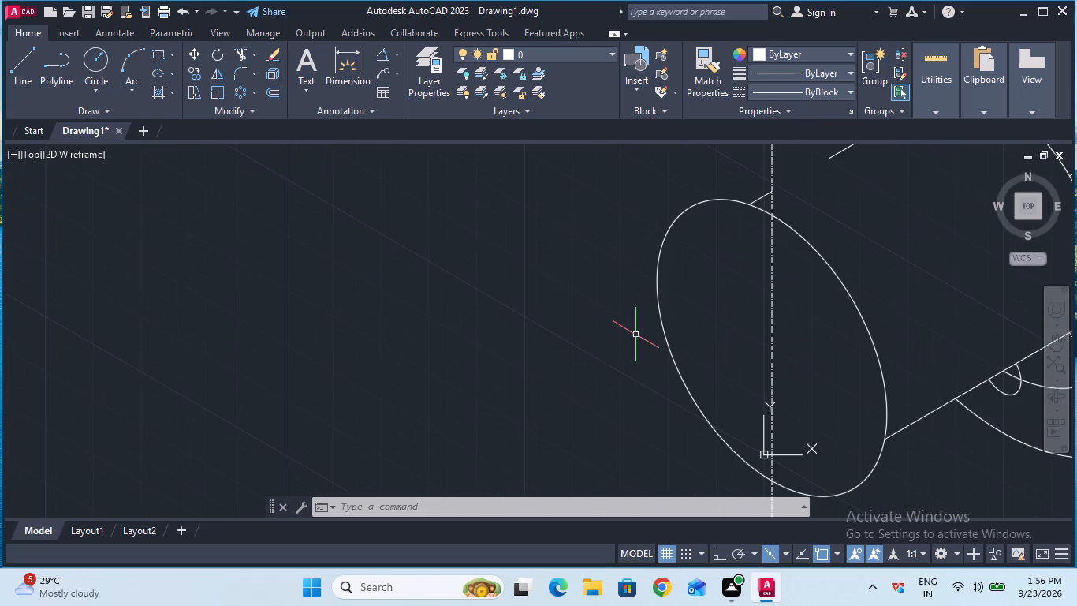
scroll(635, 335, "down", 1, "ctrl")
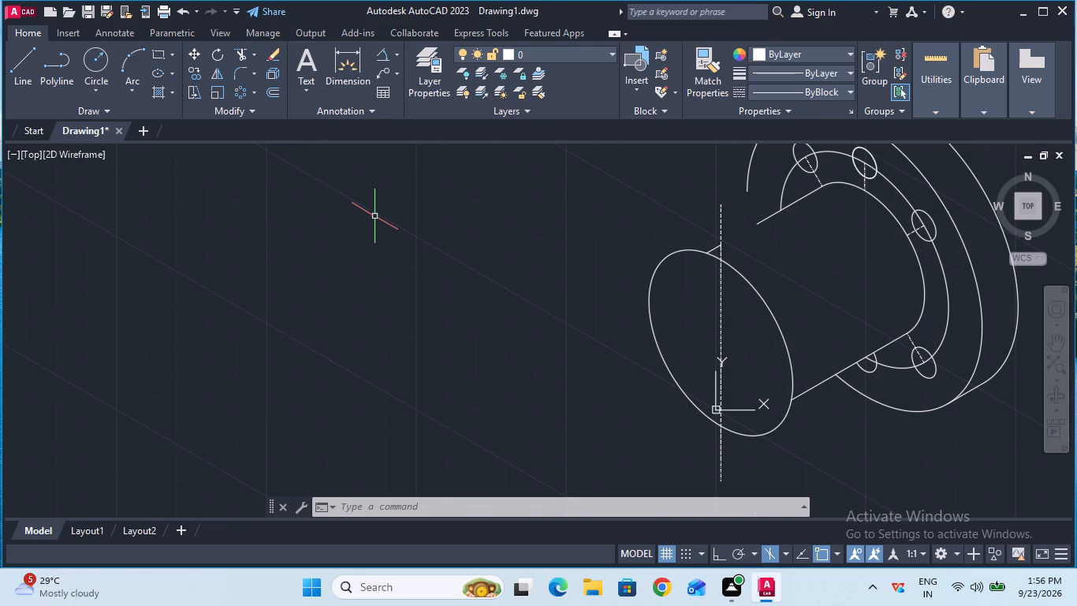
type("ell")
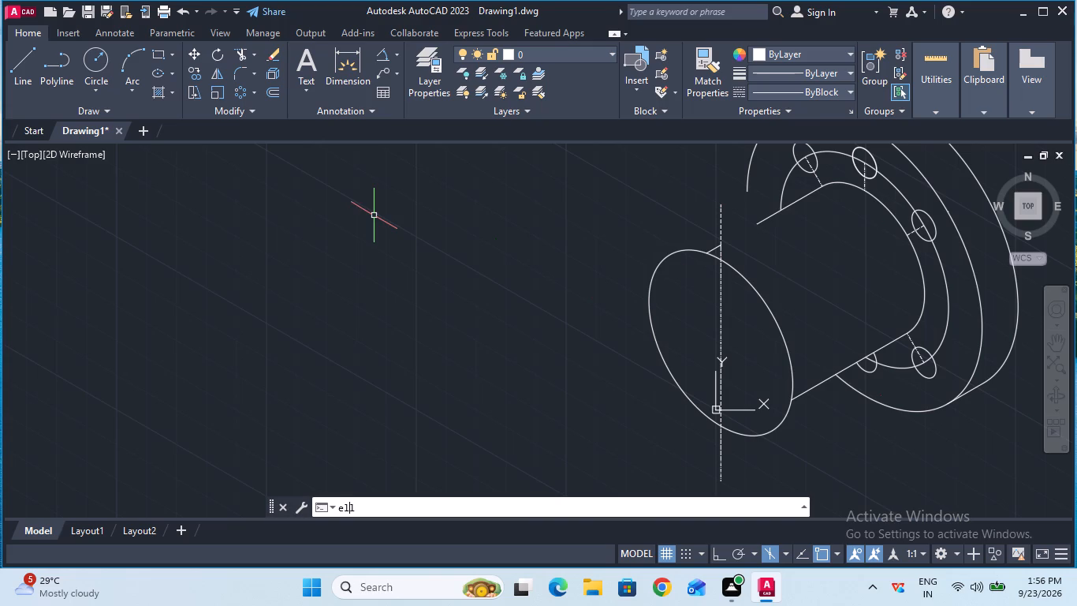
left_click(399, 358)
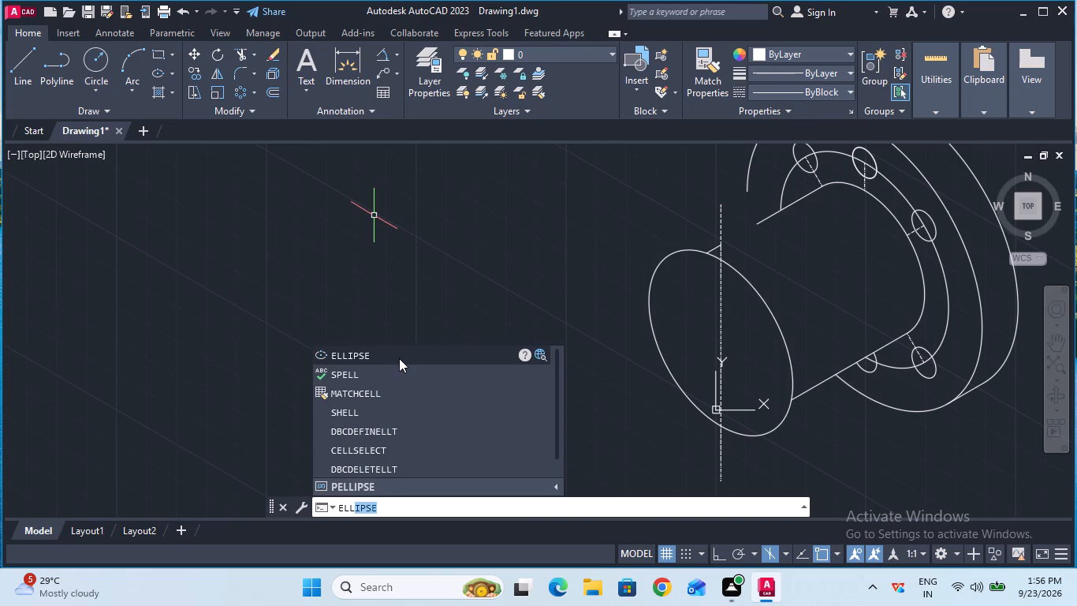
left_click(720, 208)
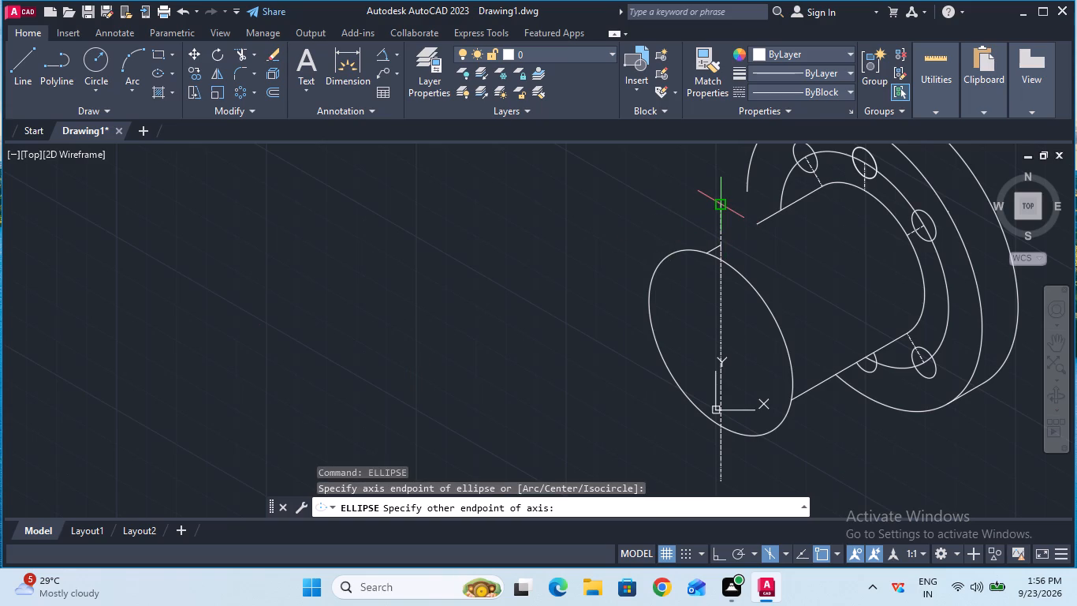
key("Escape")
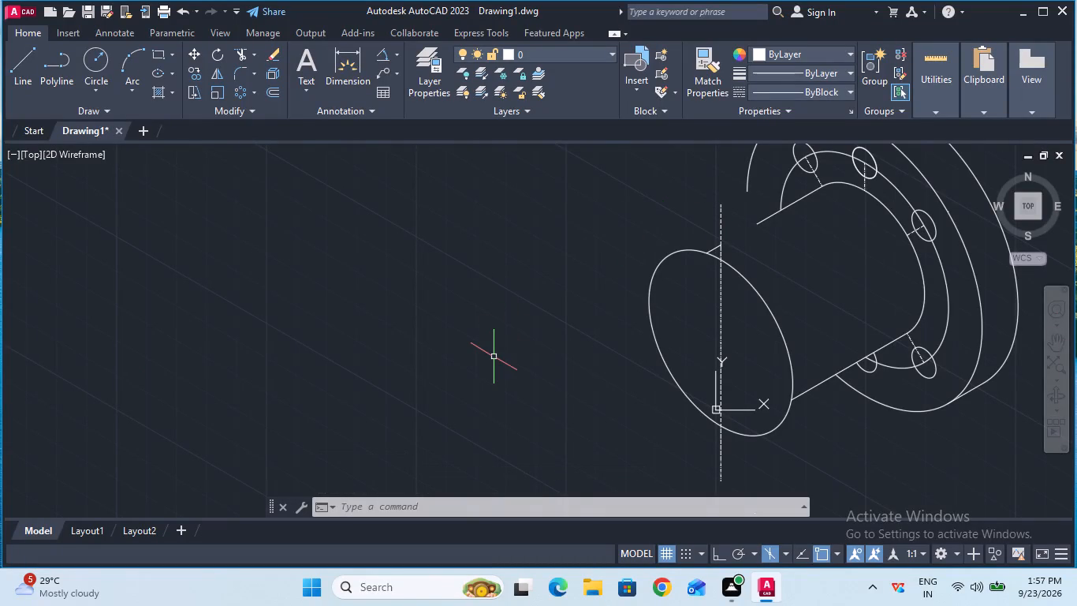
Draw a 15 mm radius isocircle centred on the upper endpoint of the front vertical centerline.
type("ell")
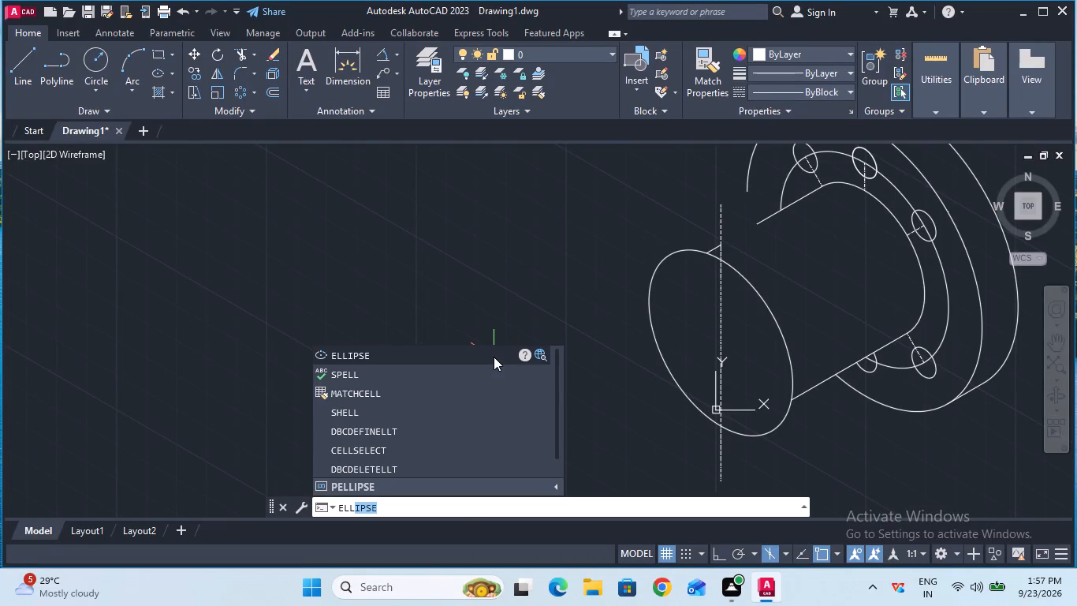
left_click(490, 355)
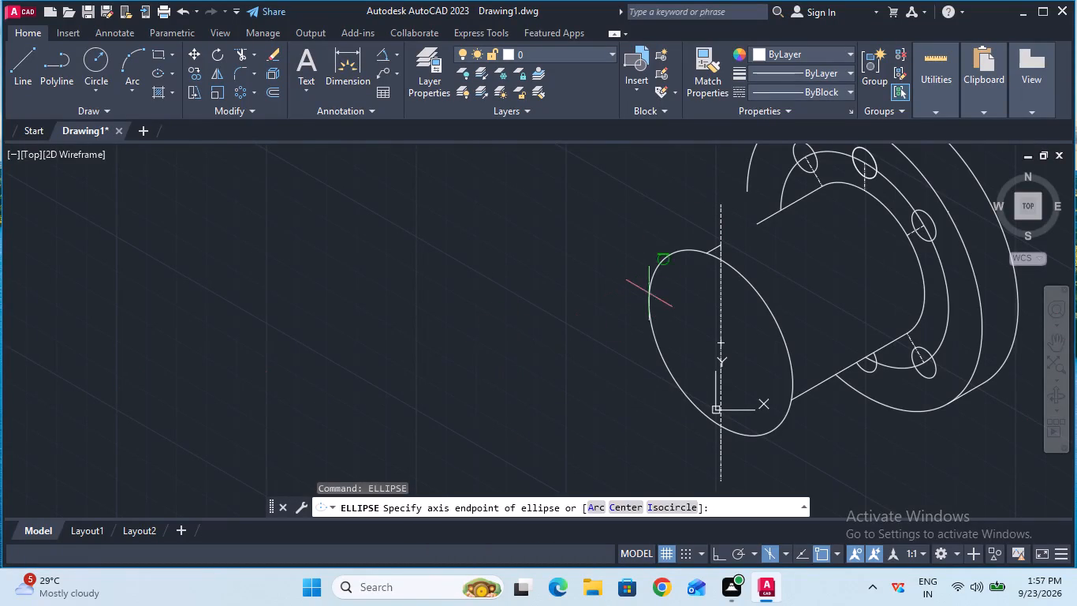
left_click(673, 512)
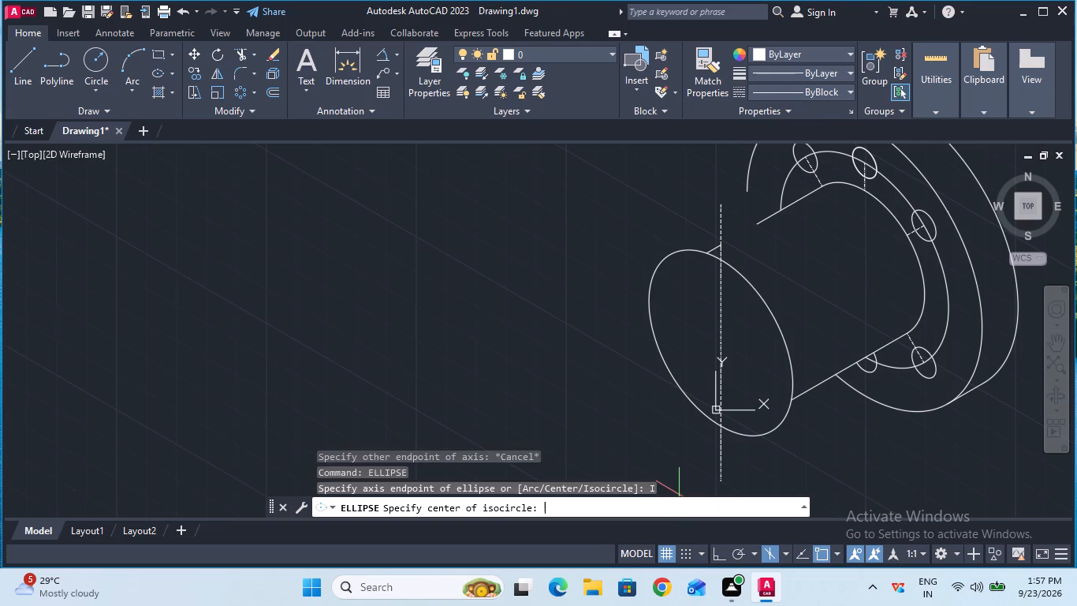
left_click(720, 201)
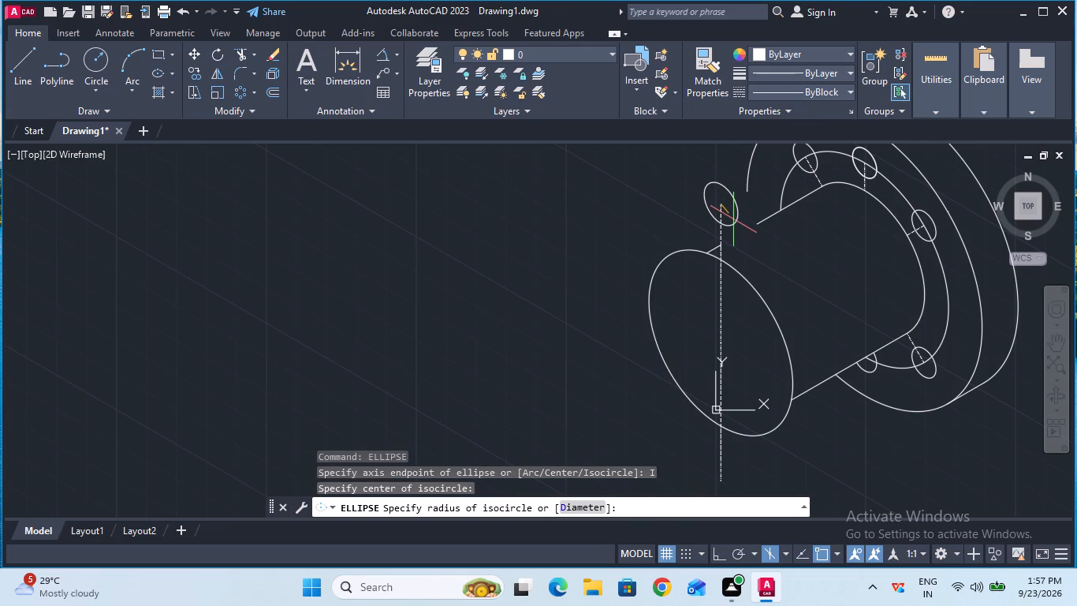
key("1")
key("5")
key("Return")
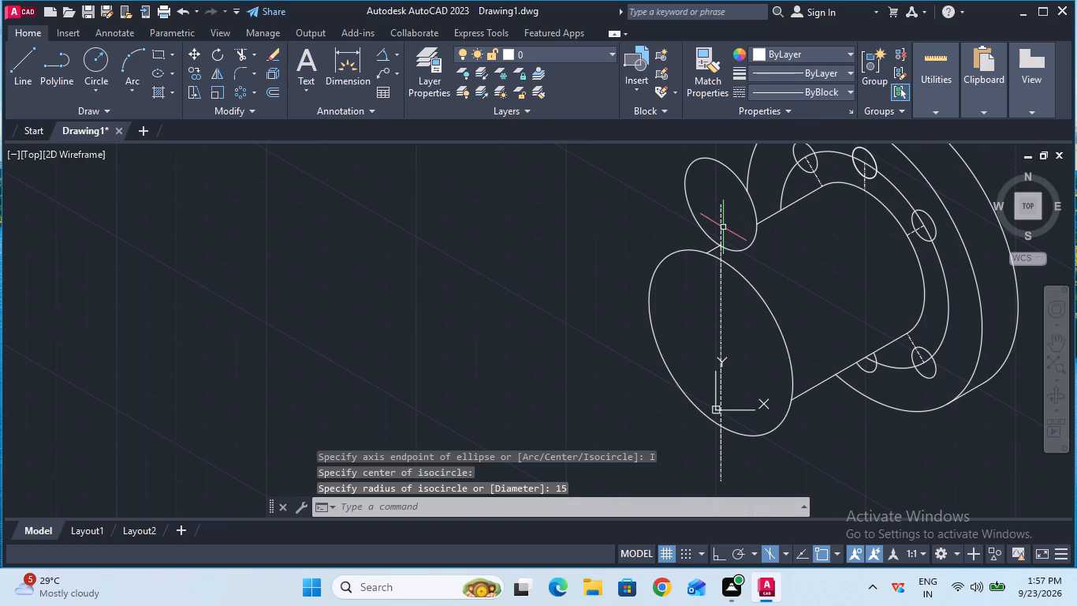
Copy the 15 mm radius isocircle from its centre to the lower endpoint of the front vertical centerline.
double_click(200, 79)
left_click(688, 204)
key("Return")
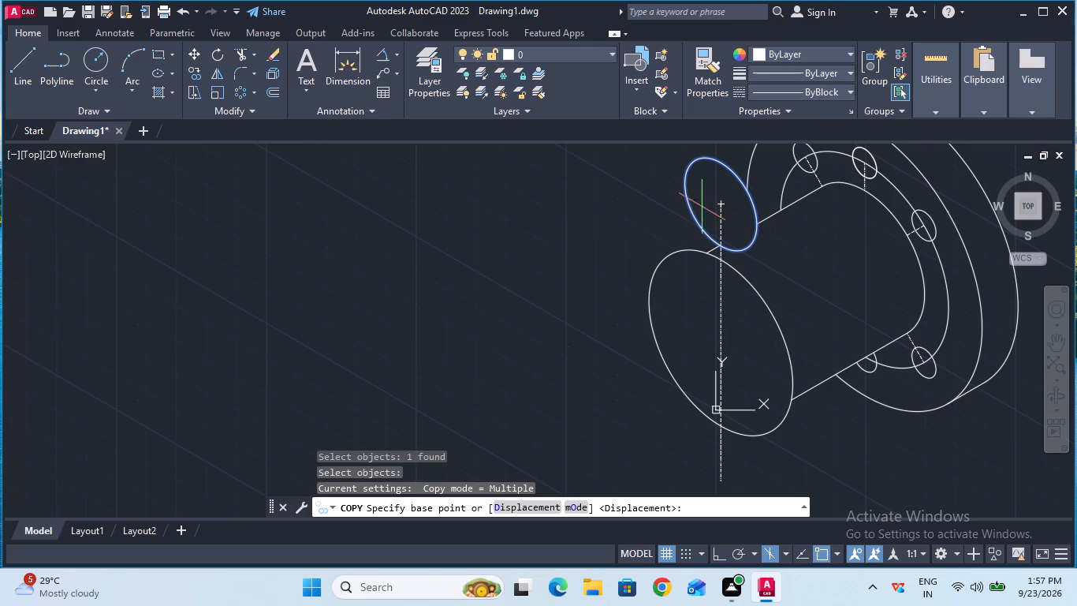
left_click(725, 208)
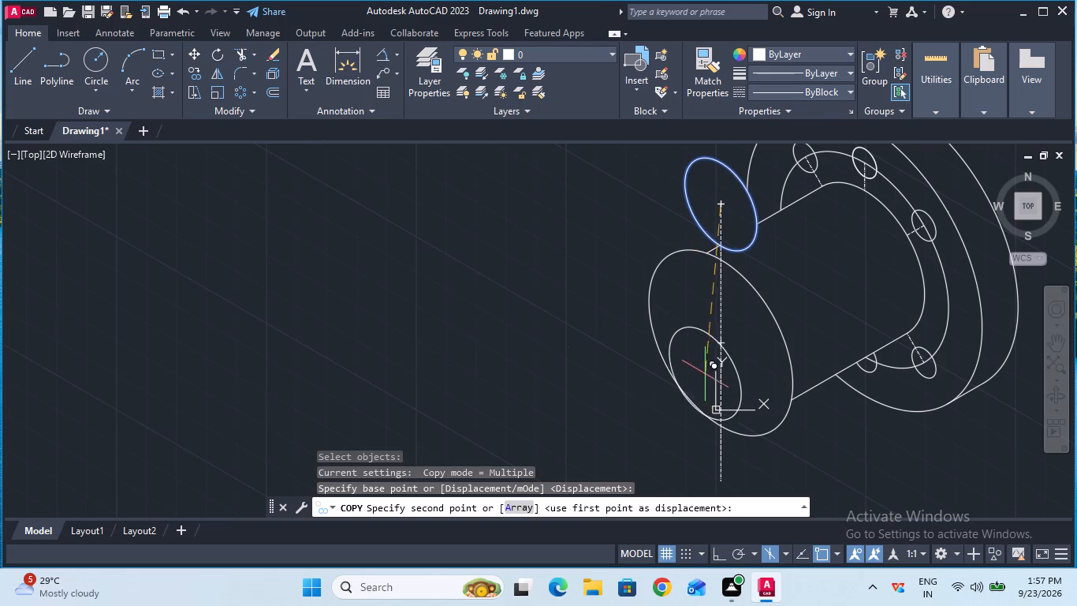
left_click(719, 482)
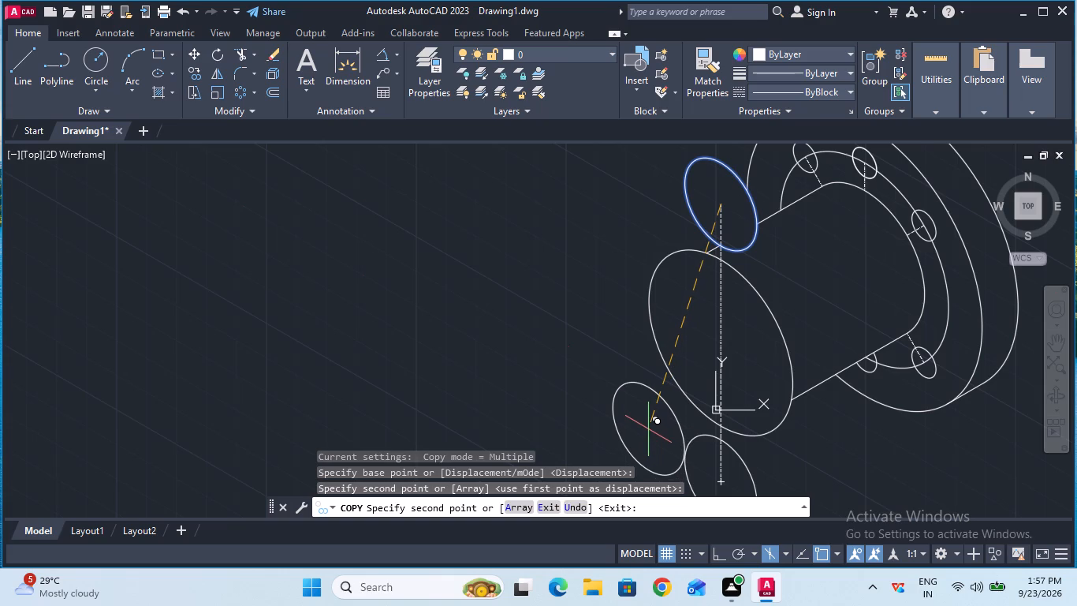
key("Escape")
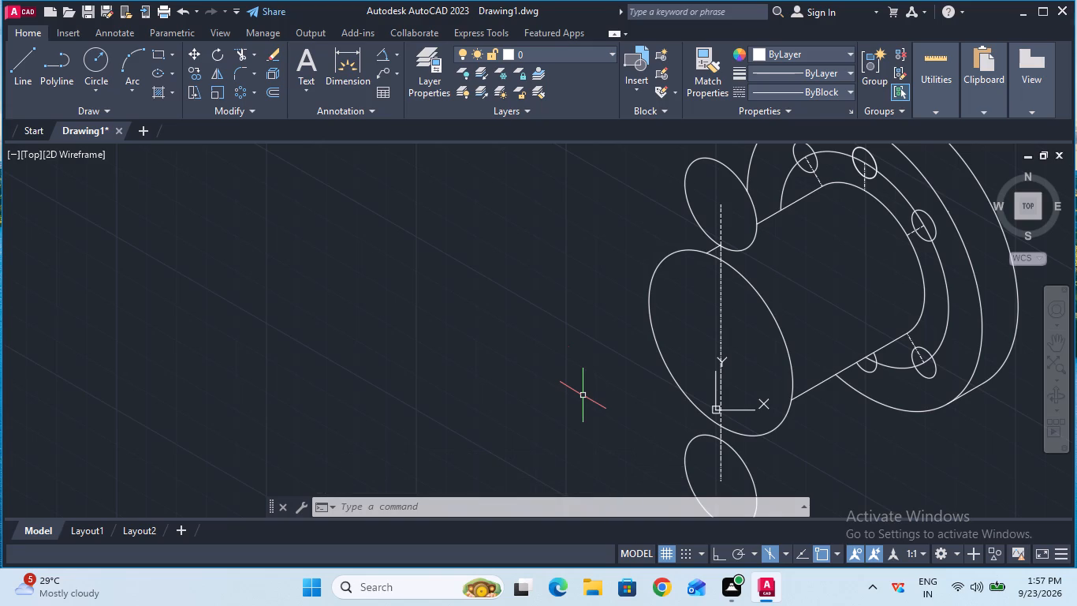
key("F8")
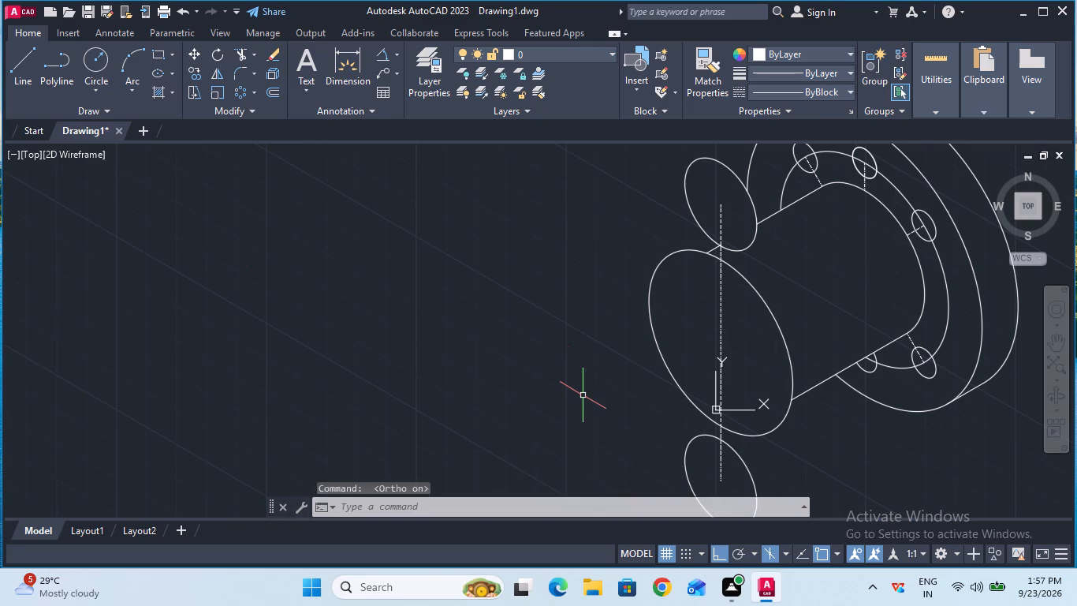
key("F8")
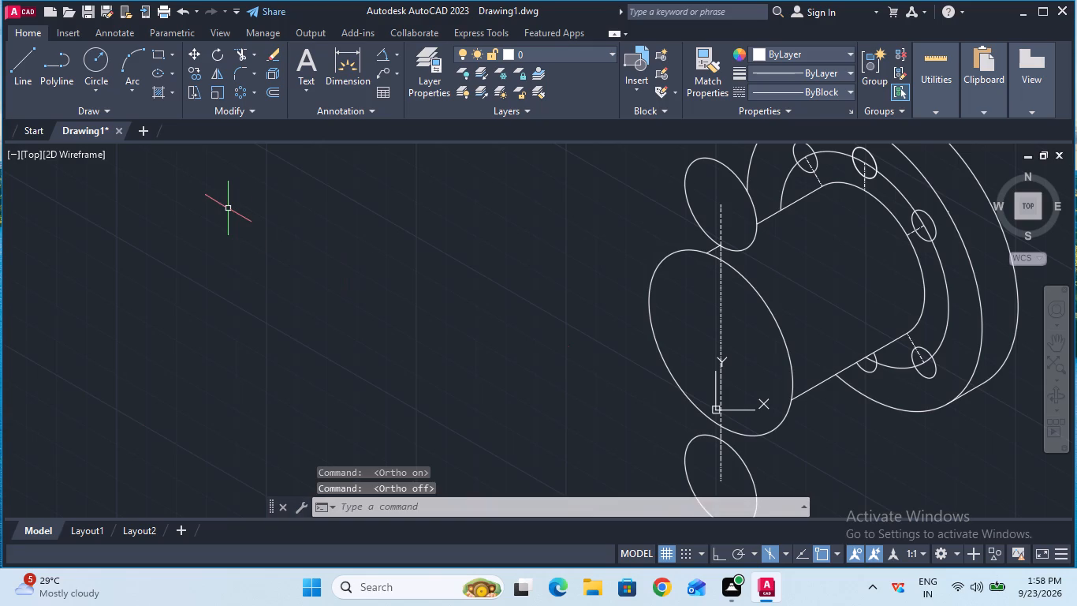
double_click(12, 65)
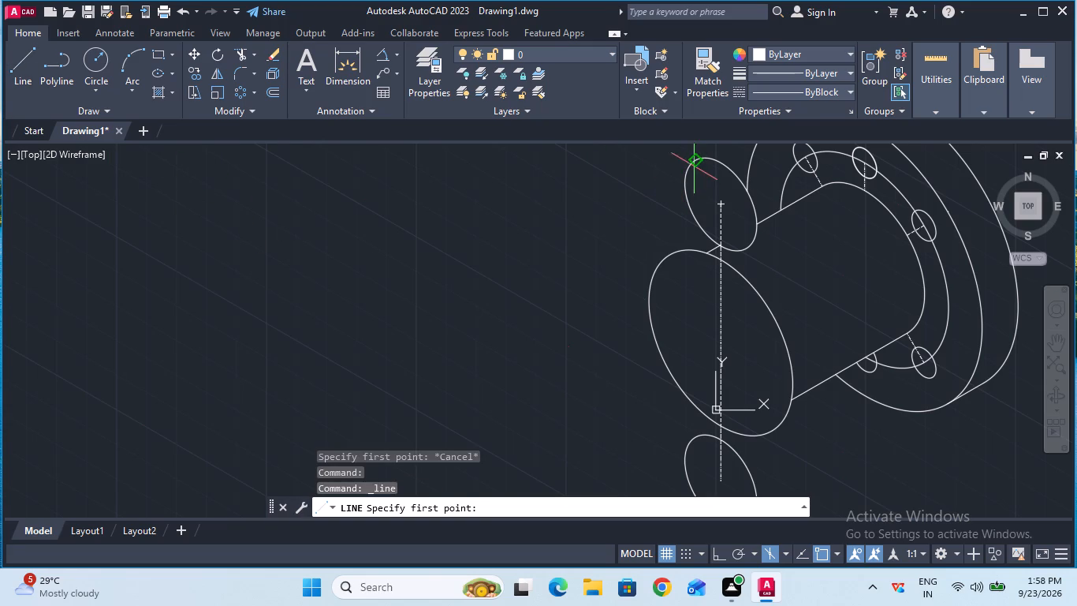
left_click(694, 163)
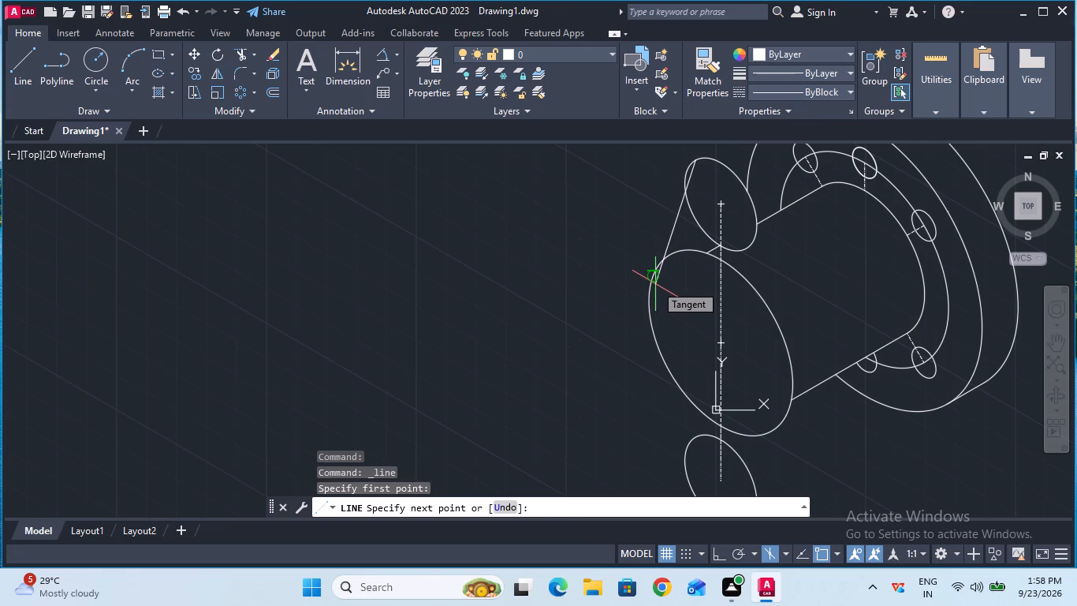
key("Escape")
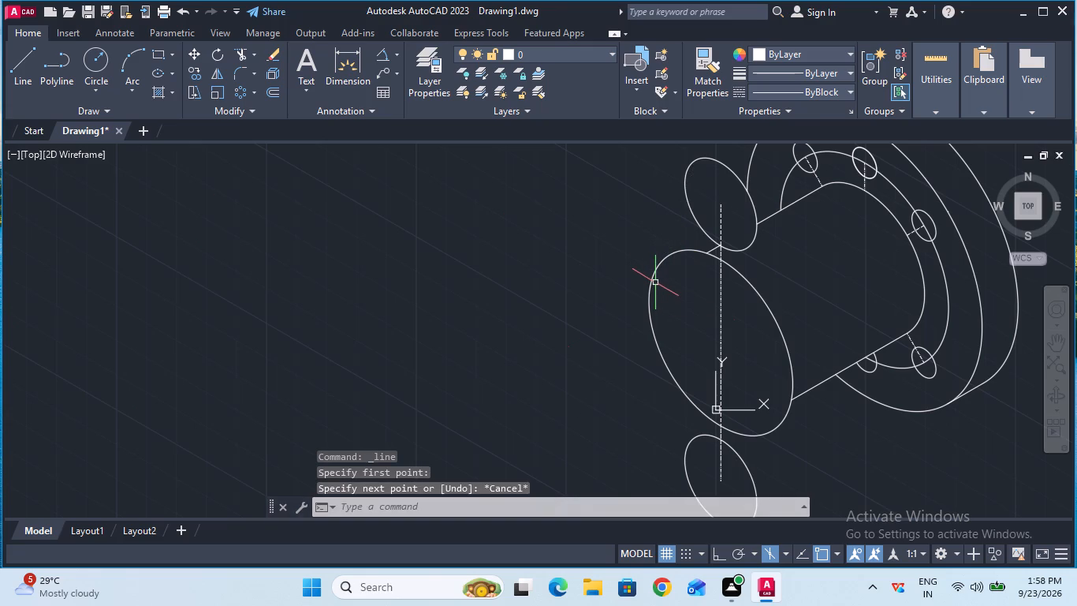
Draw a line from a tangent point on the 30 mm isocircle's left side to the left side of the upper 15 mm isocircle.
key("l")
key("Return")
type("tan")
key("Return")
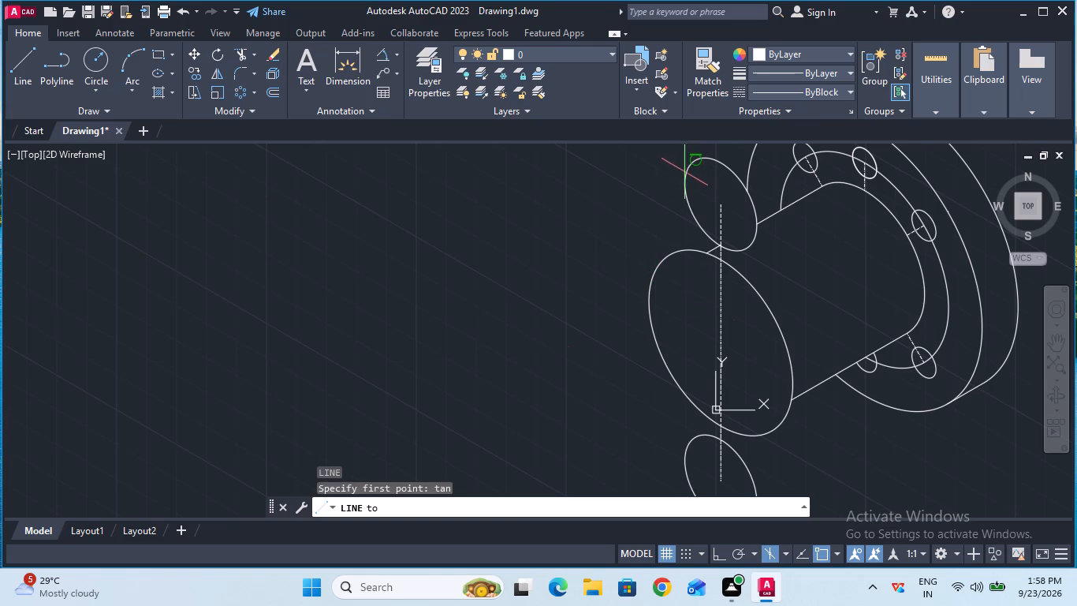
left_click(649, 279)
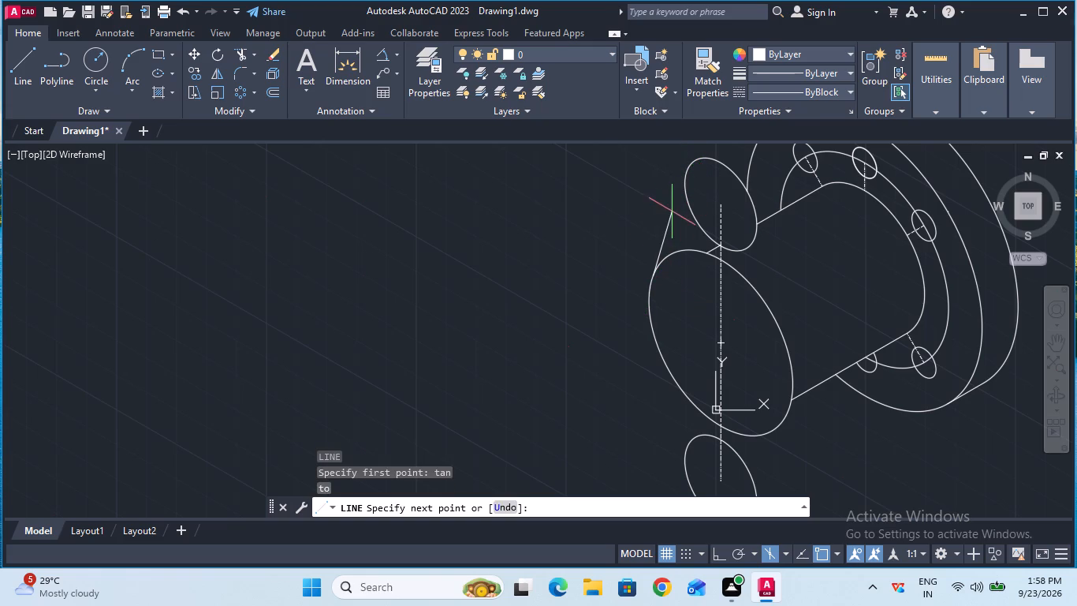
left_click(686, 170)
scroll(686, 166, "up", 2, "ctrl")
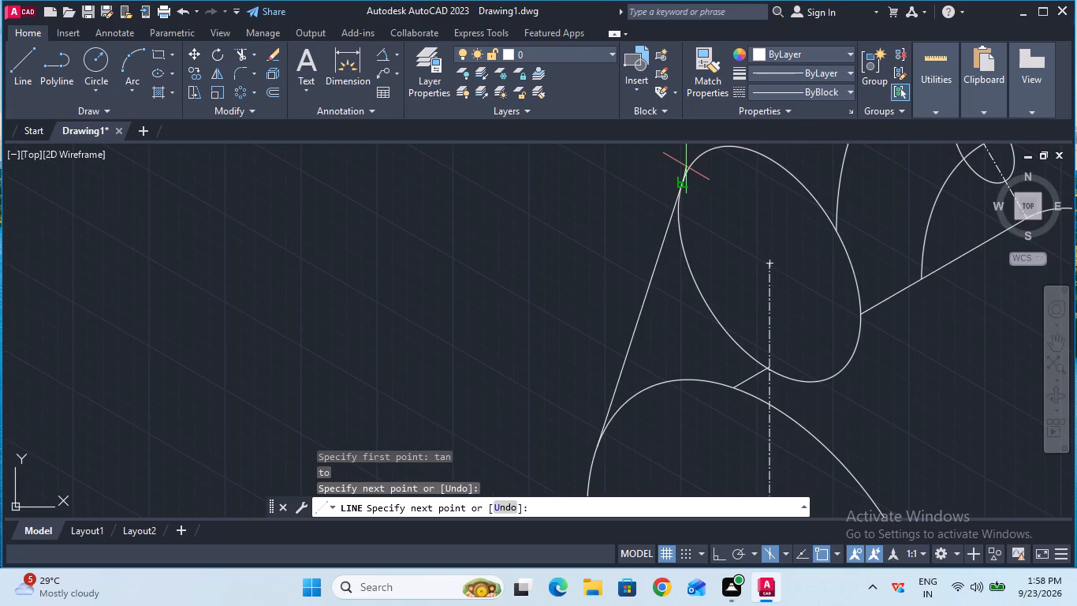
key("Escape")
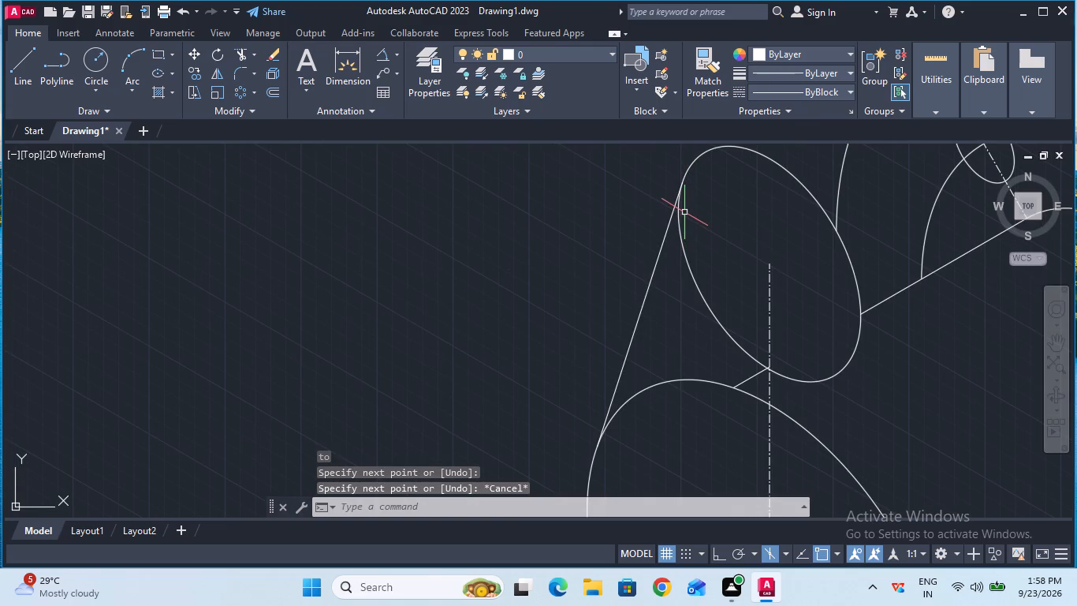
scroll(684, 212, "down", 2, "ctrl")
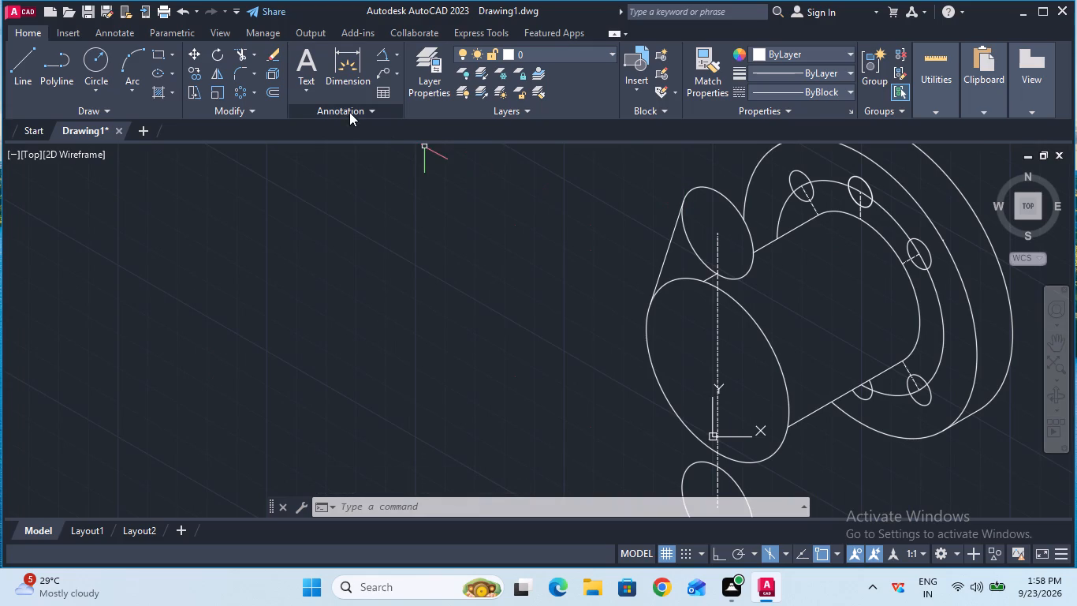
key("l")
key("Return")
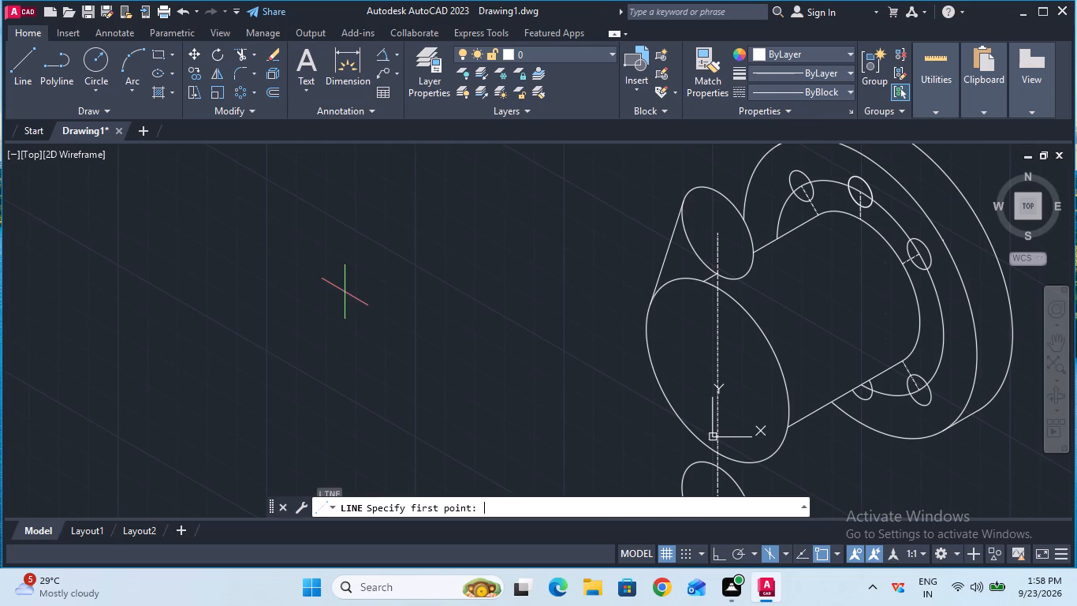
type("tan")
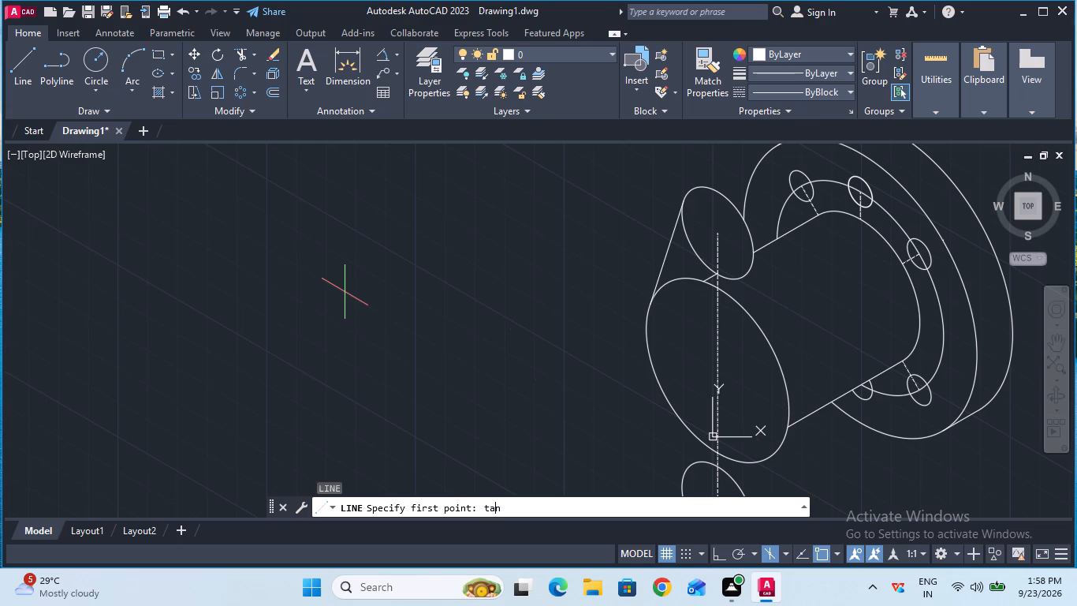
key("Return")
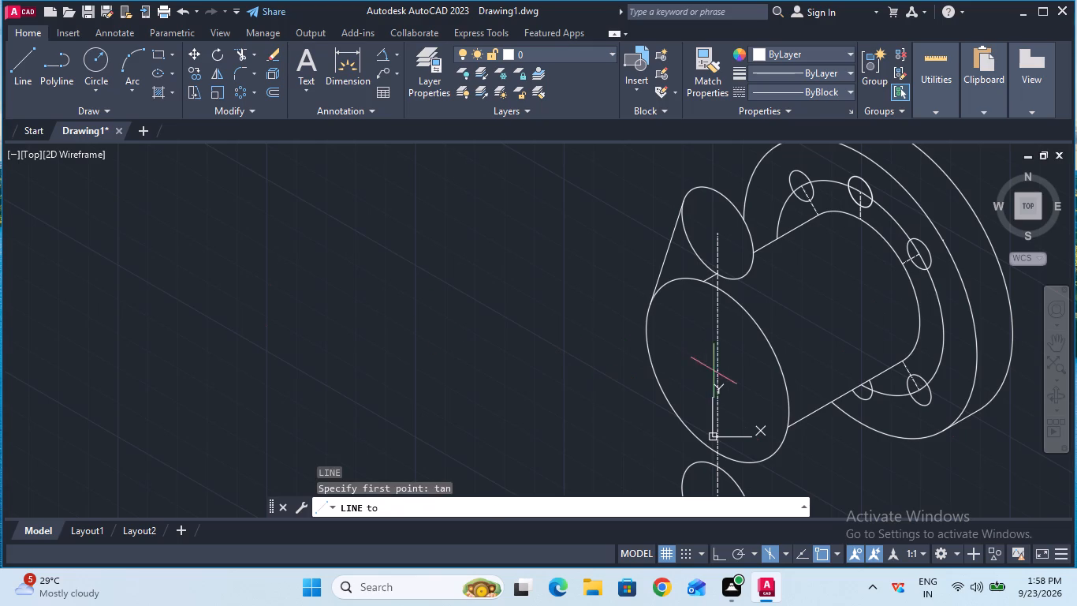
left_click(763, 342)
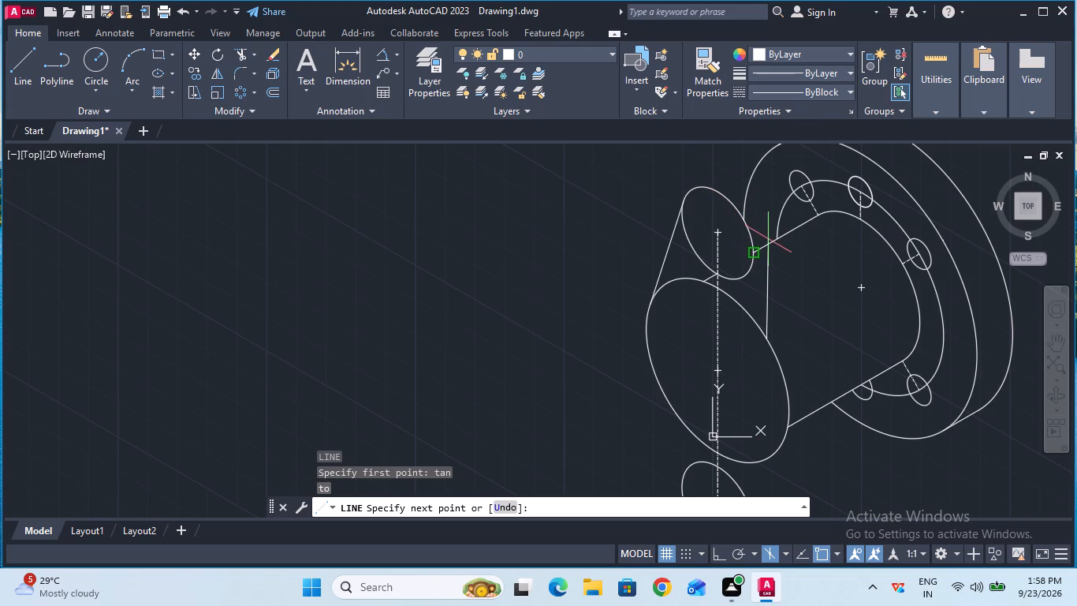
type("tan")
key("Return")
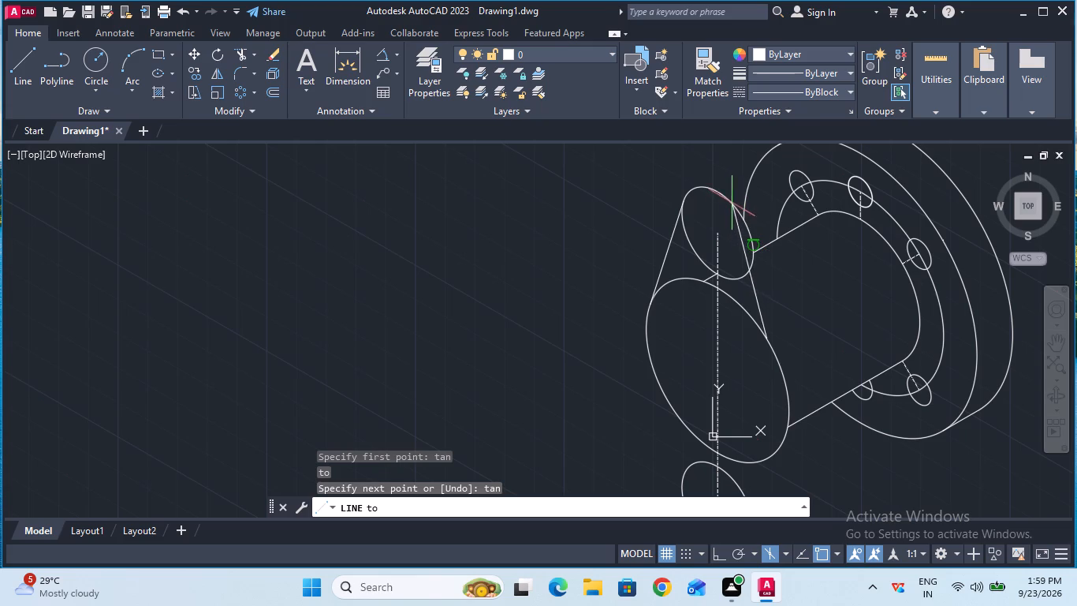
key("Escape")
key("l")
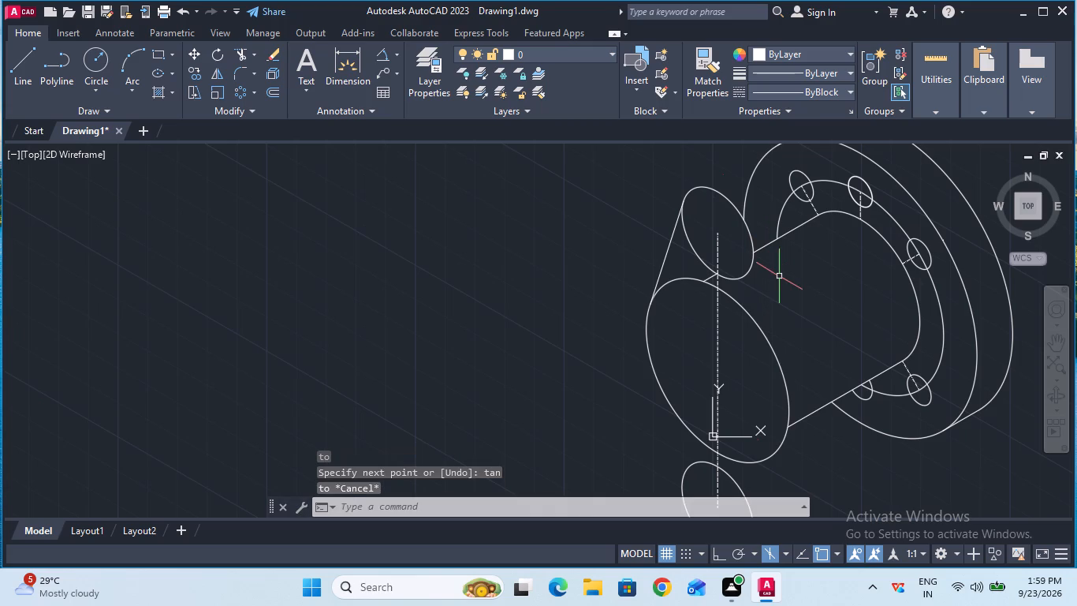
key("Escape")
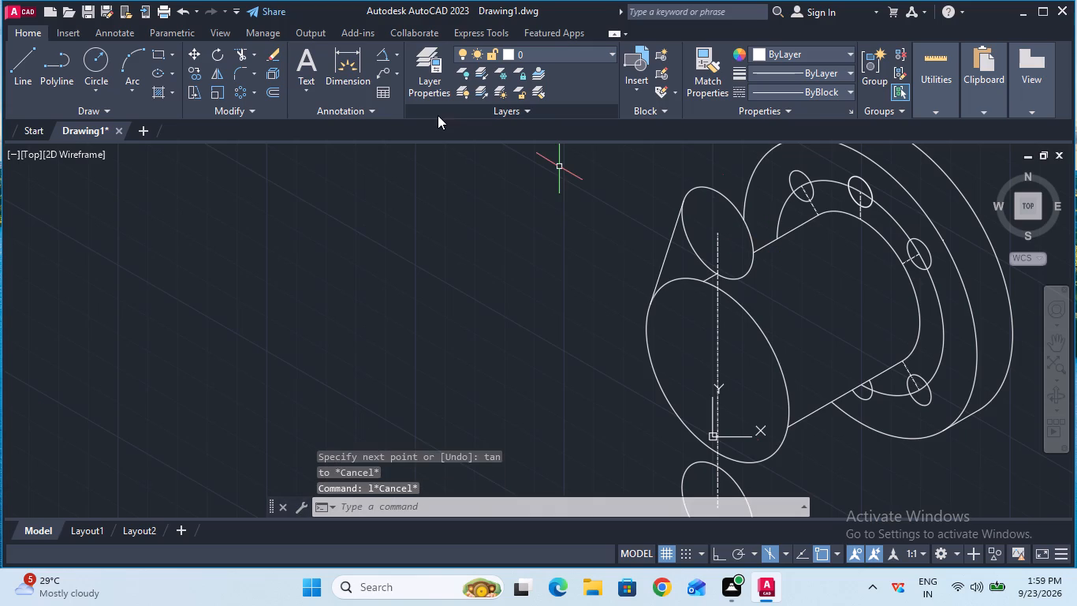
With Ortho on, draw a 10 mm line at 330° from the left tangent line's upper end into the upper 15 mm isocircle.
key("F8")
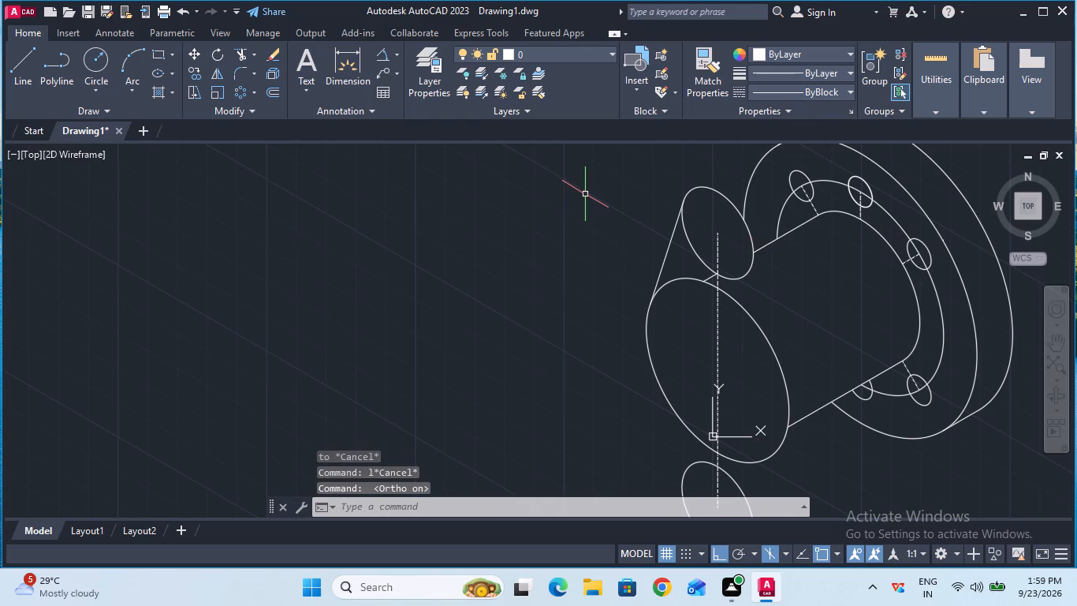
left_click(19, 78)
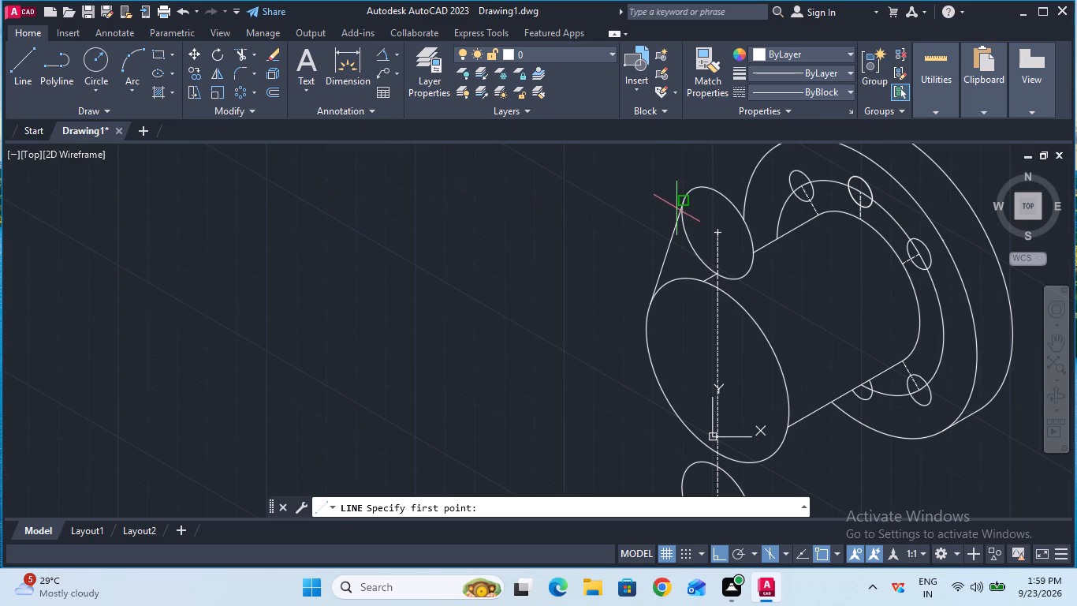
left_click(682, 203)
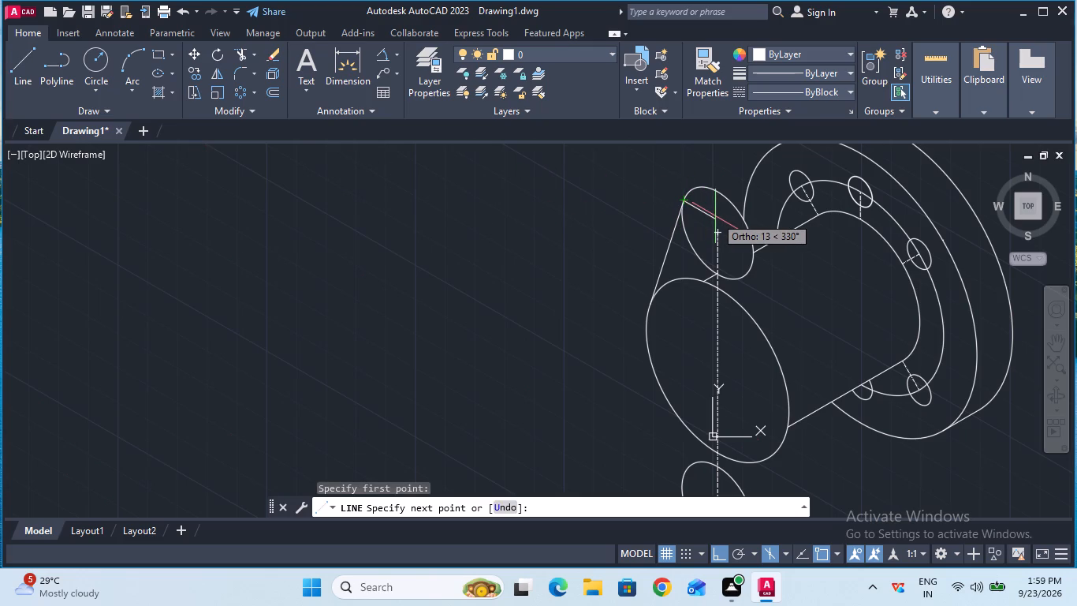
type("10")
key("Return")
key("Escape")
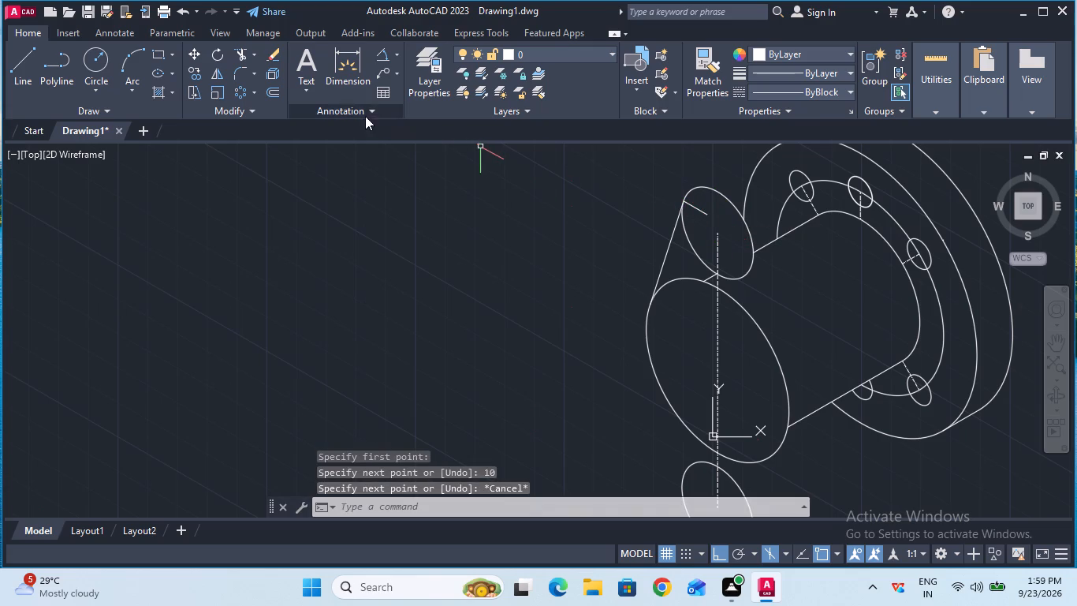
Extend the 10 mm line to the opposite side of the upper 15 mm isocircle.
left_click(257, 57)
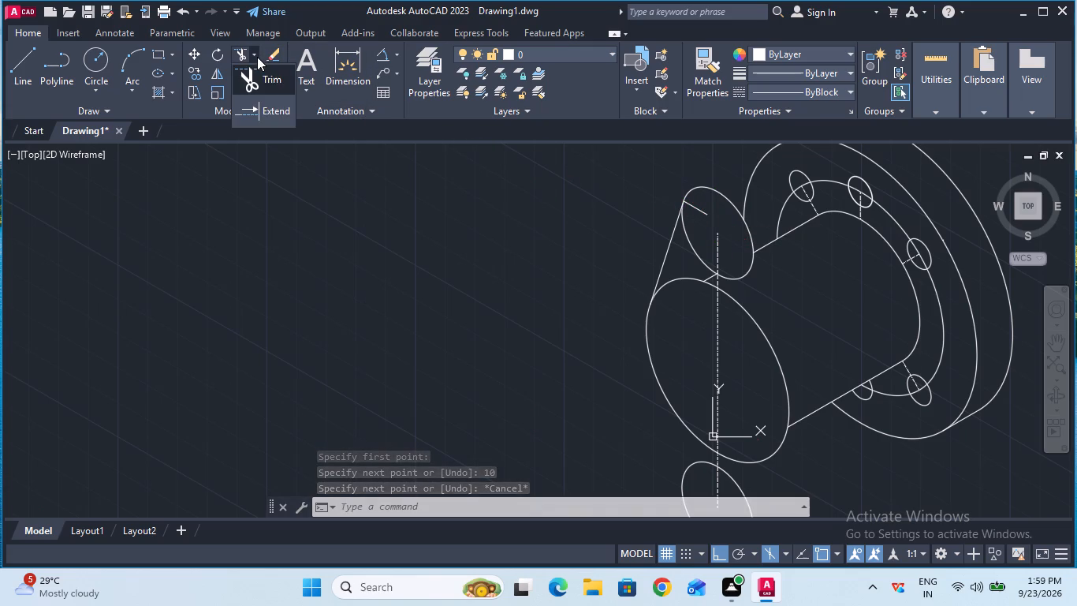
left_click(274, 111)
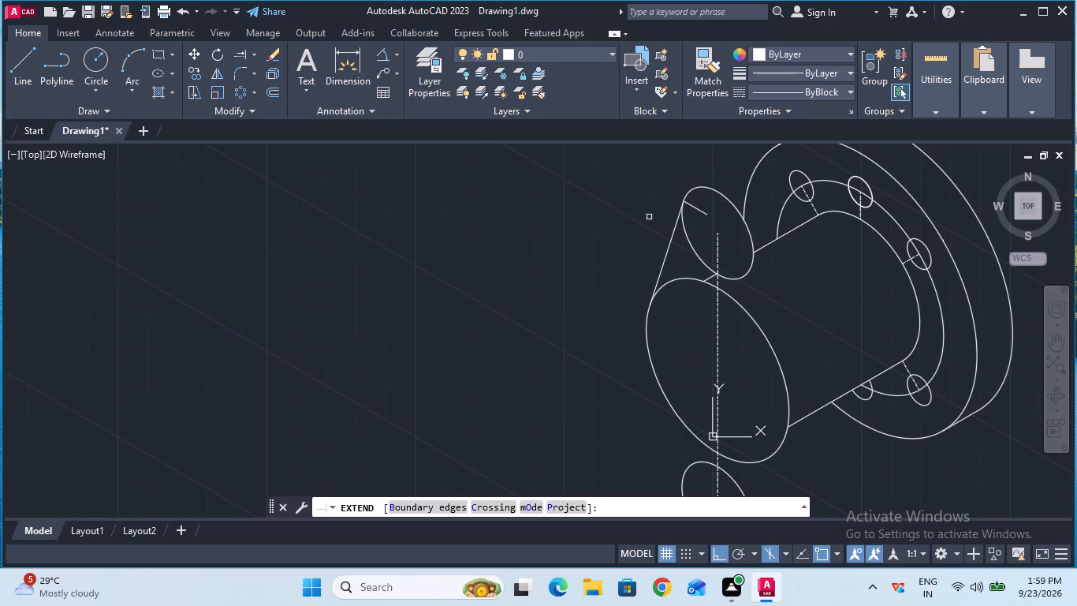
left_click(699, 211)
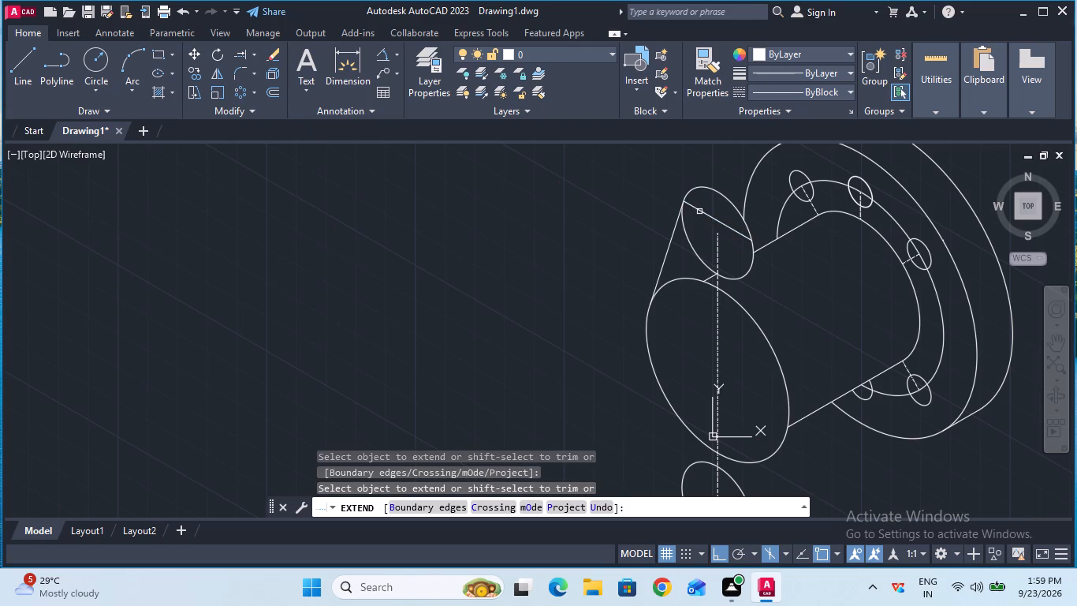
key("Escape")
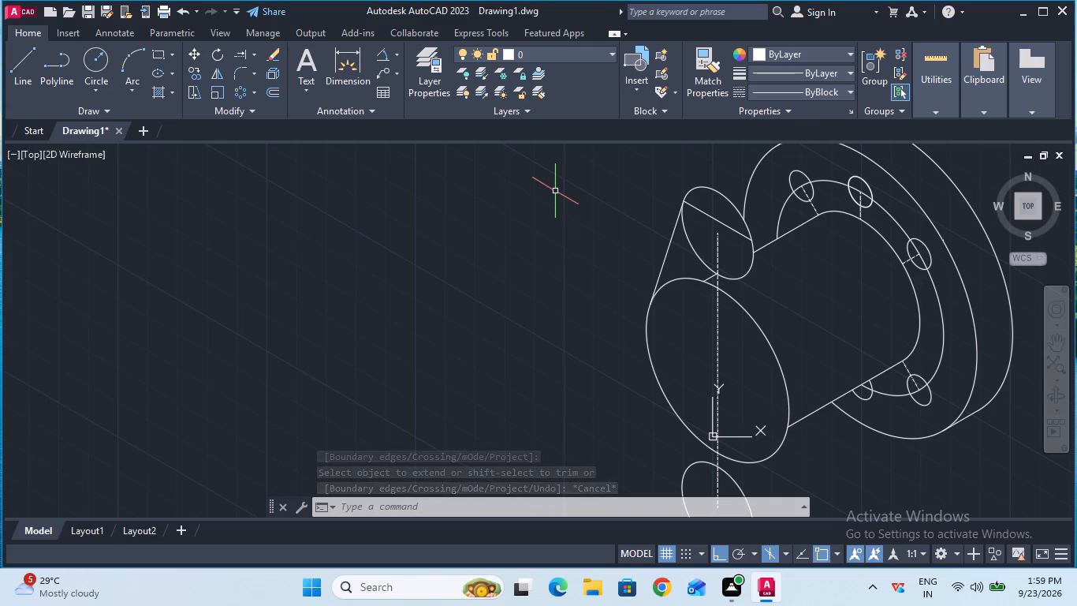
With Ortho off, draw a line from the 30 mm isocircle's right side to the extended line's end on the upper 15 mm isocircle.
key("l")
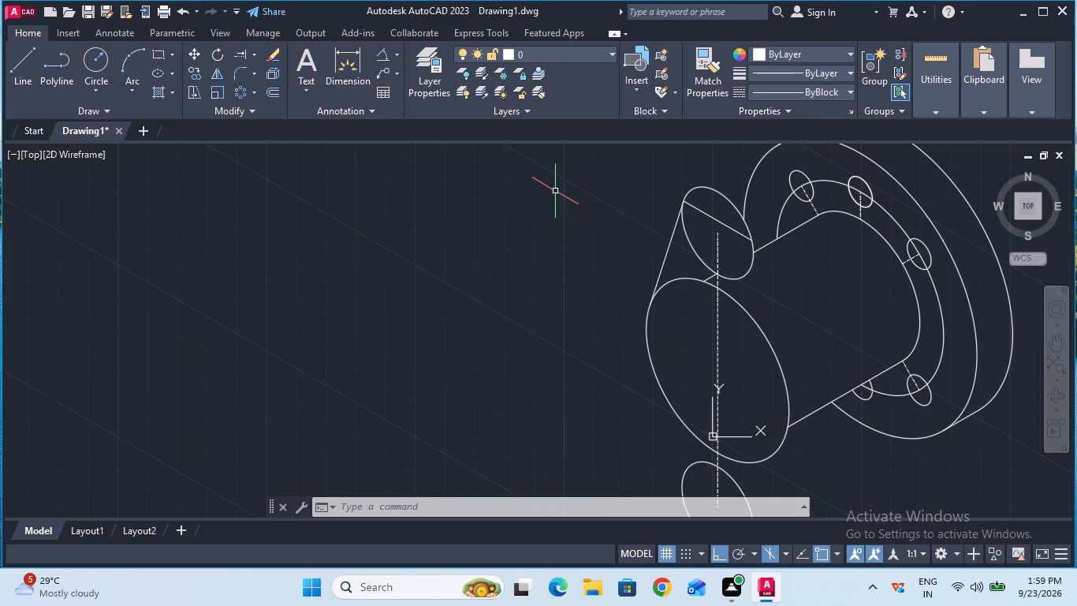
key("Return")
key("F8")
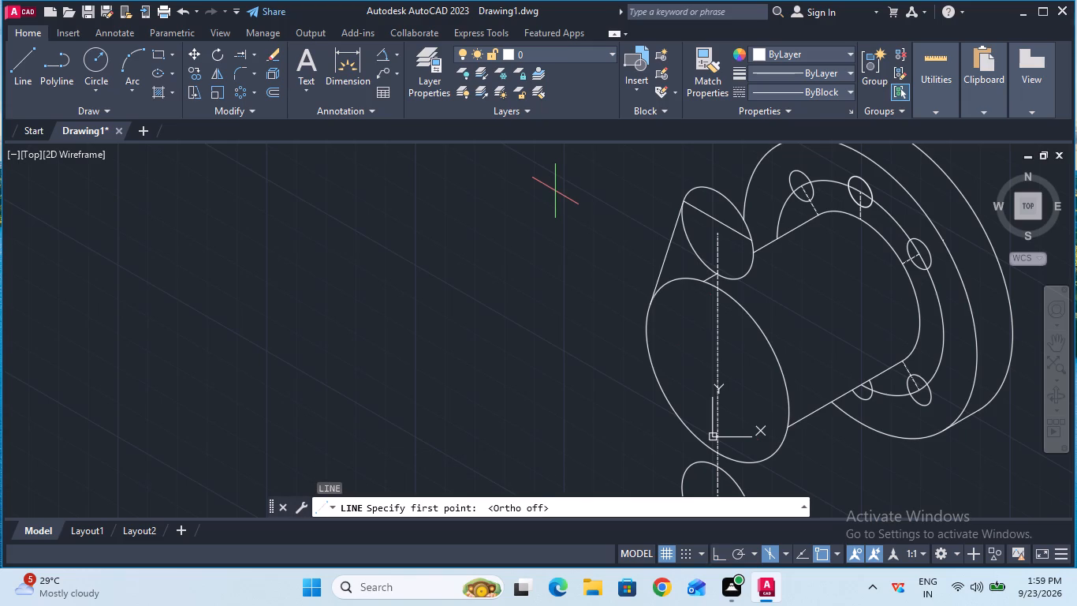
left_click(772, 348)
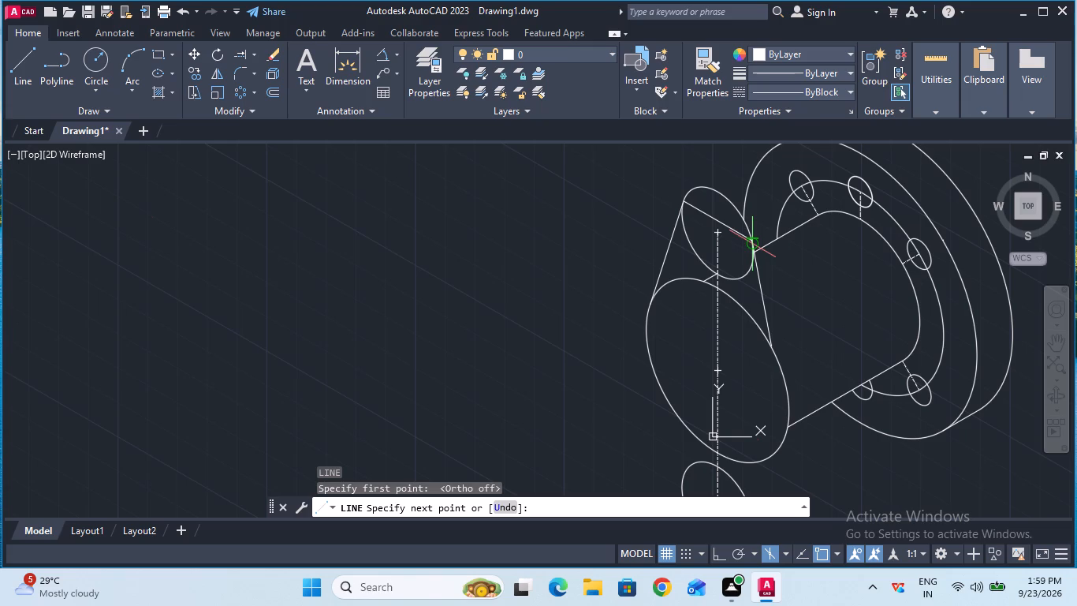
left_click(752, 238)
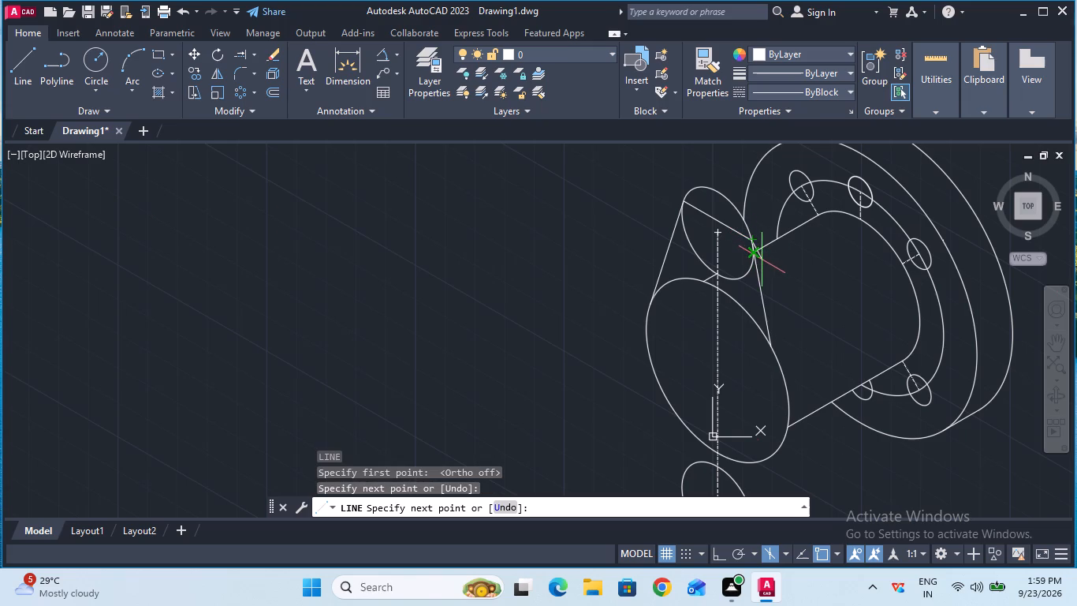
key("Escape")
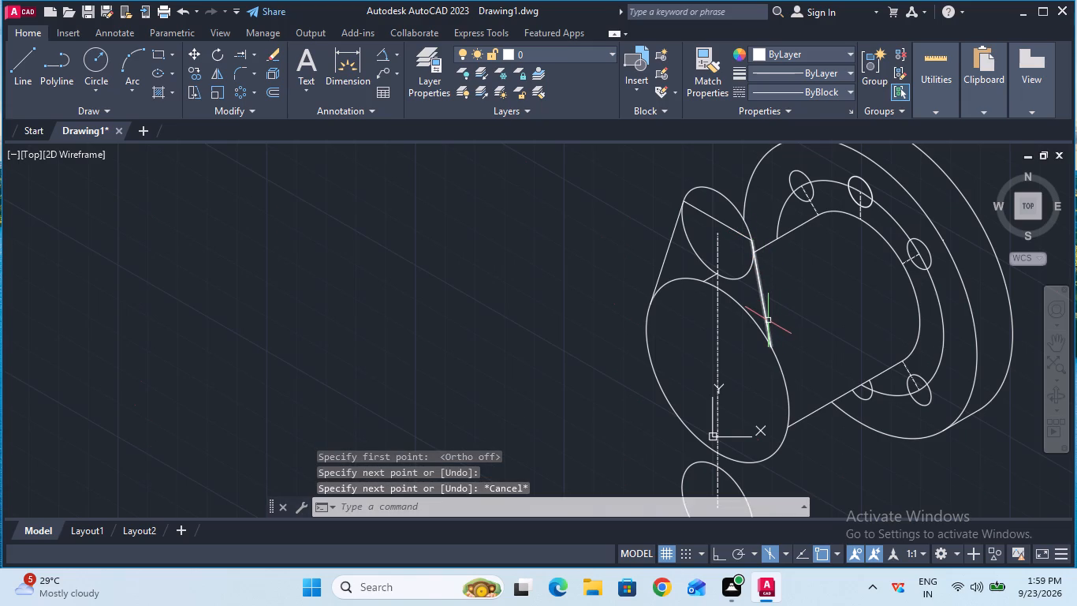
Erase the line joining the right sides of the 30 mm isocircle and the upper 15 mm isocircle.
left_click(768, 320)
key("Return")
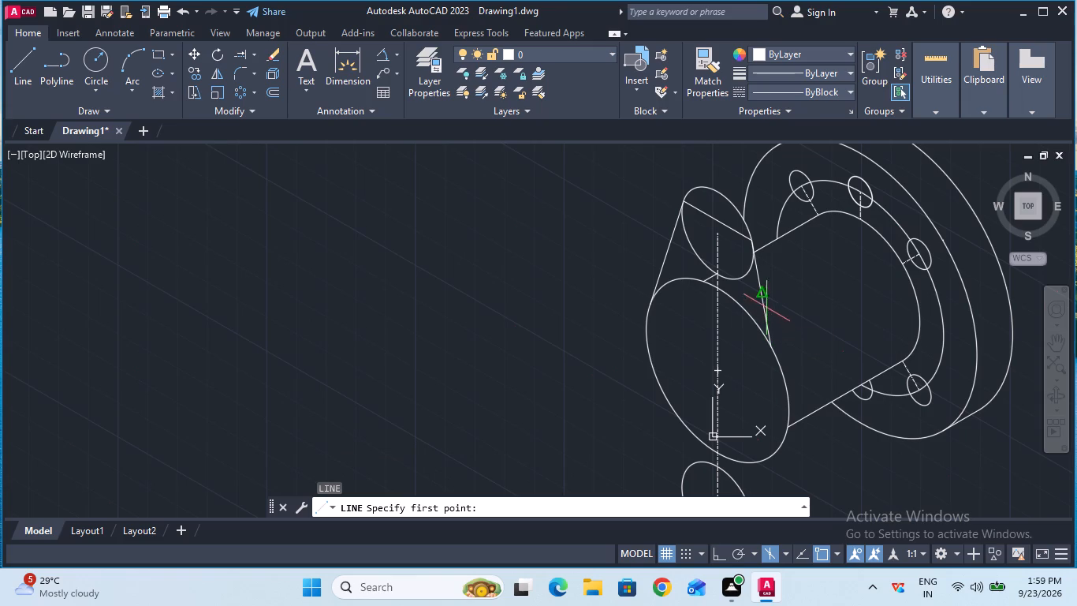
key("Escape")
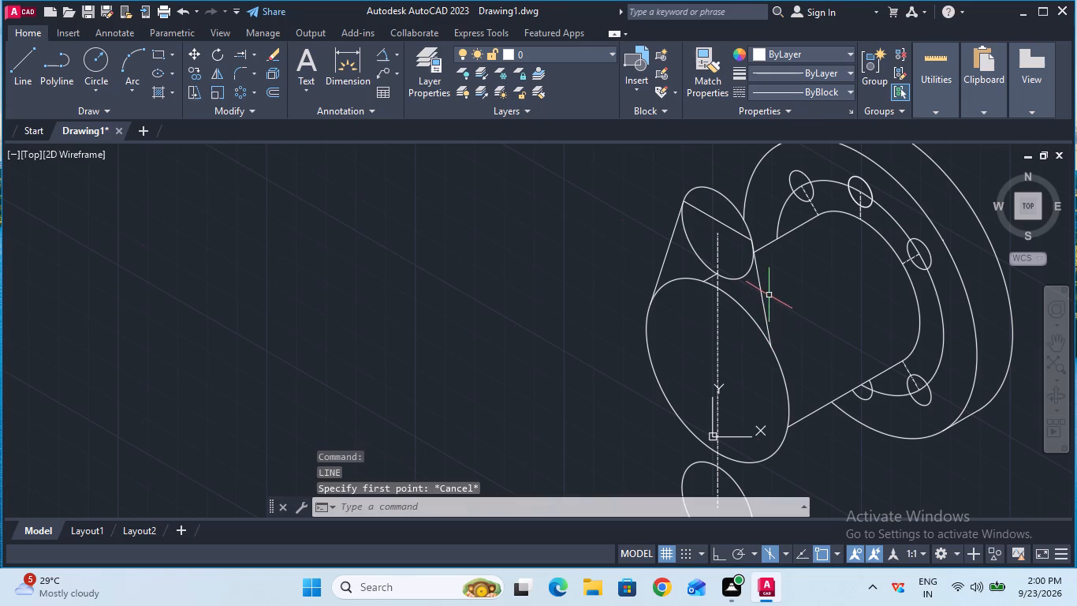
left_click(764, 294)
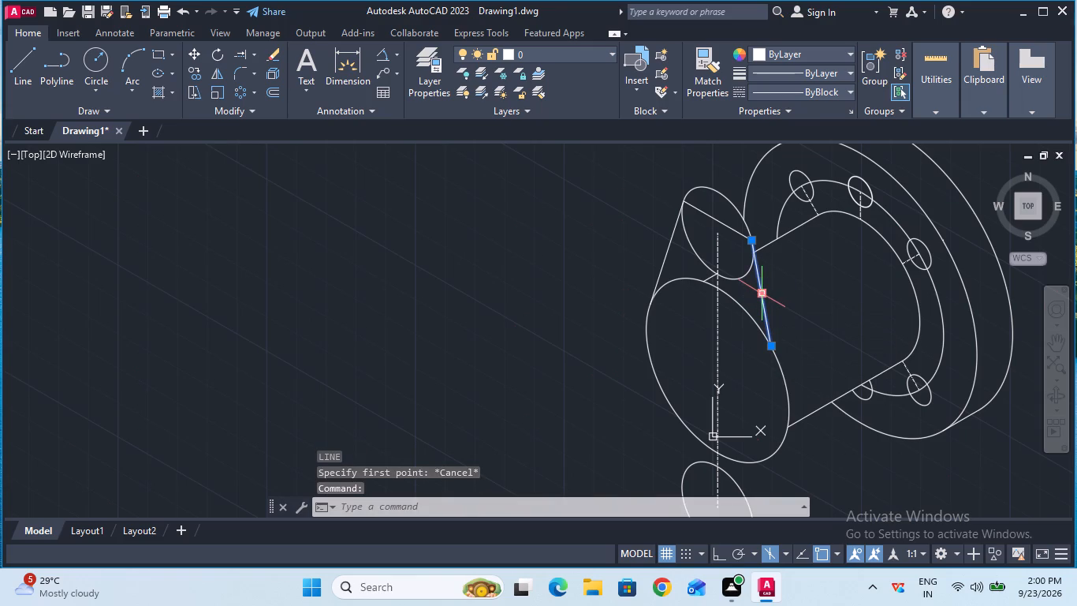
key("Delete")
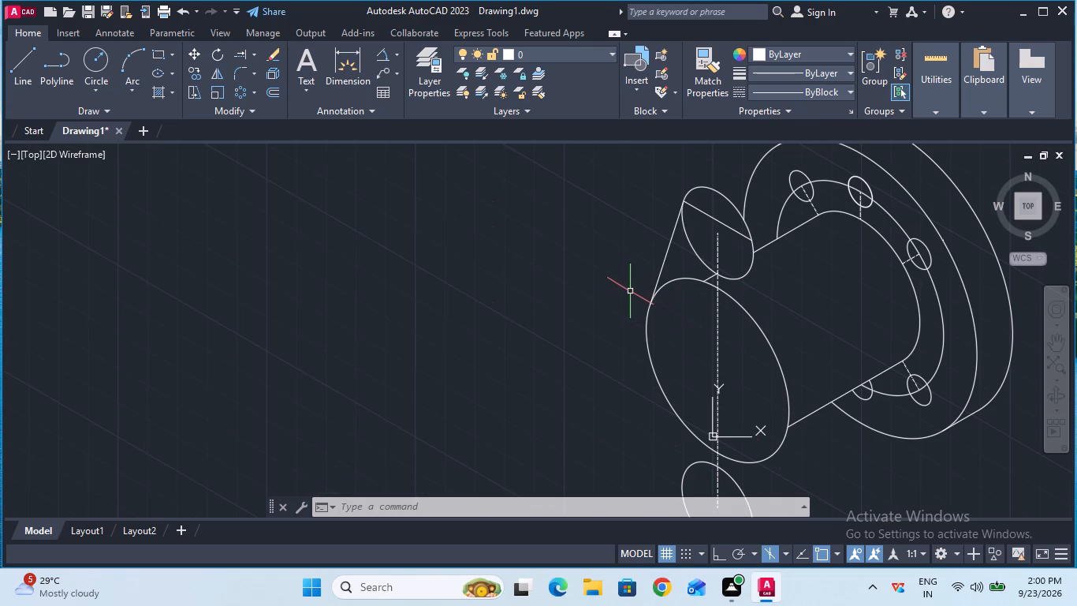
Draw a line tangent from the 30 mm isocircle's right side to the right side of the upper 15 mm isocircle.
key("l")
key("Return")
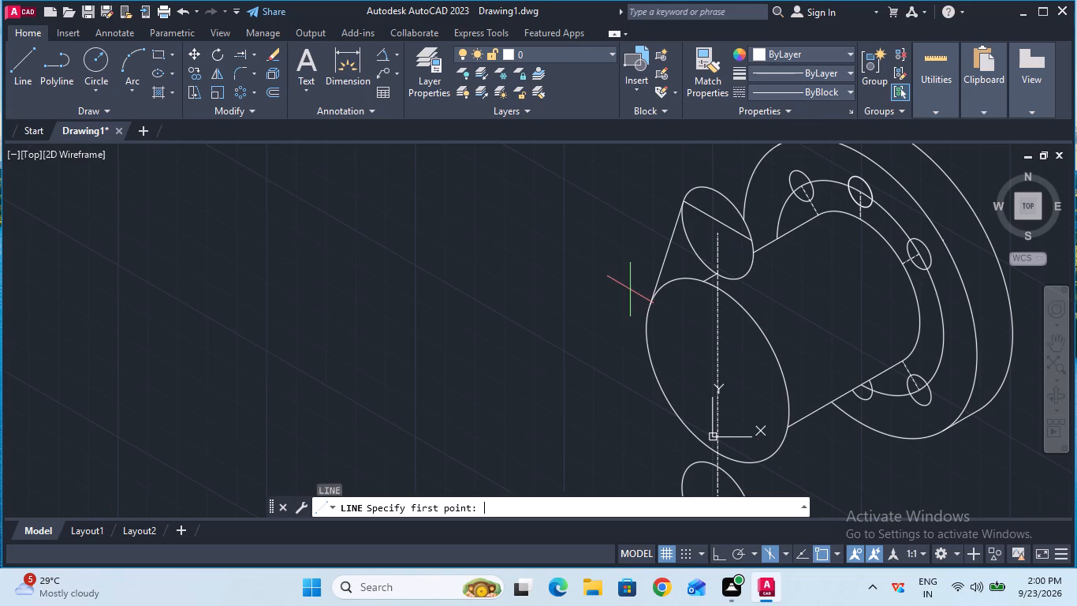
type("tan")
key("Return")
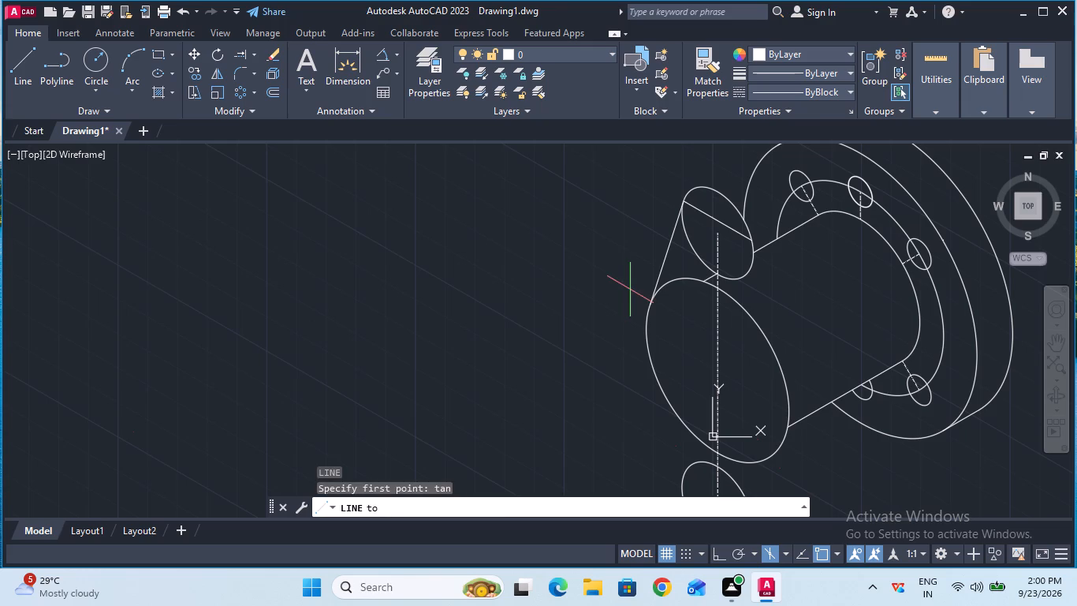
left_click(785, 381)
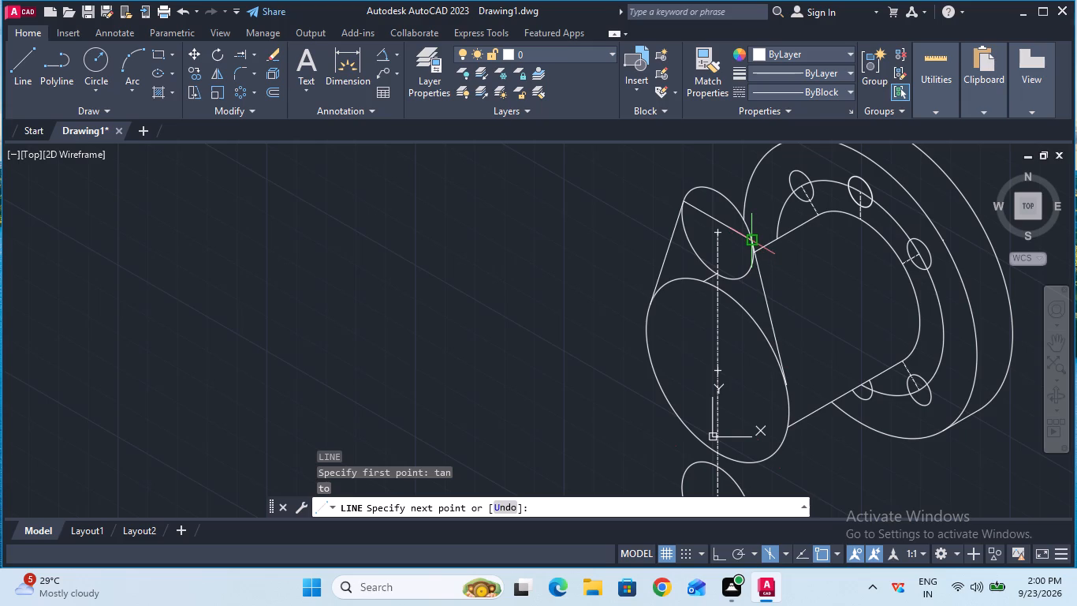
left_click(749, 241)
key("Escape")
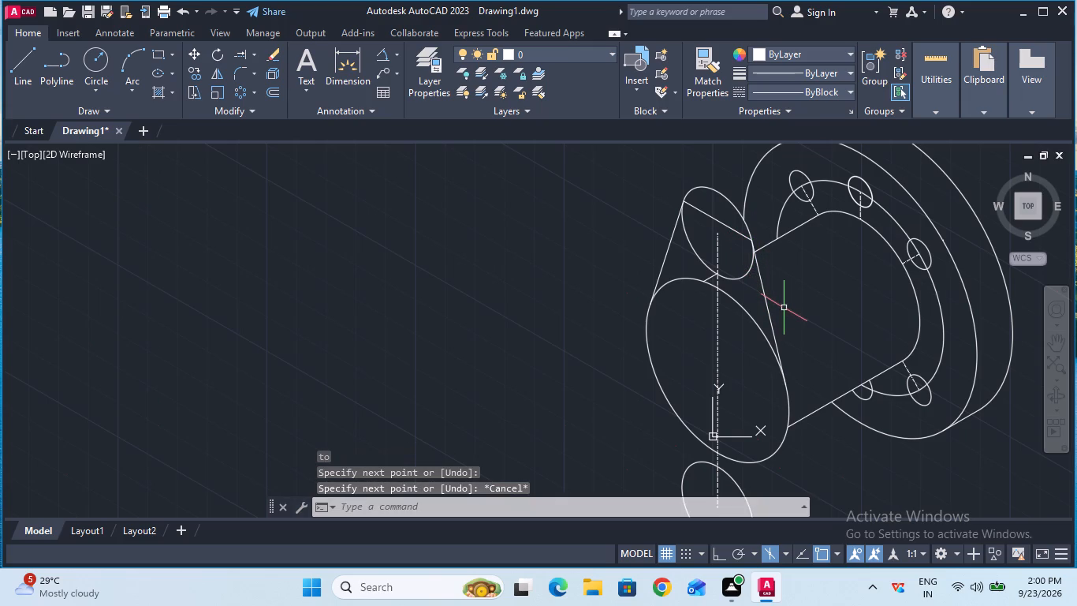
Trim away the construction line crossing the upper 15 mm isocircle.
left_click(251, 50)
left_click(251, 90)
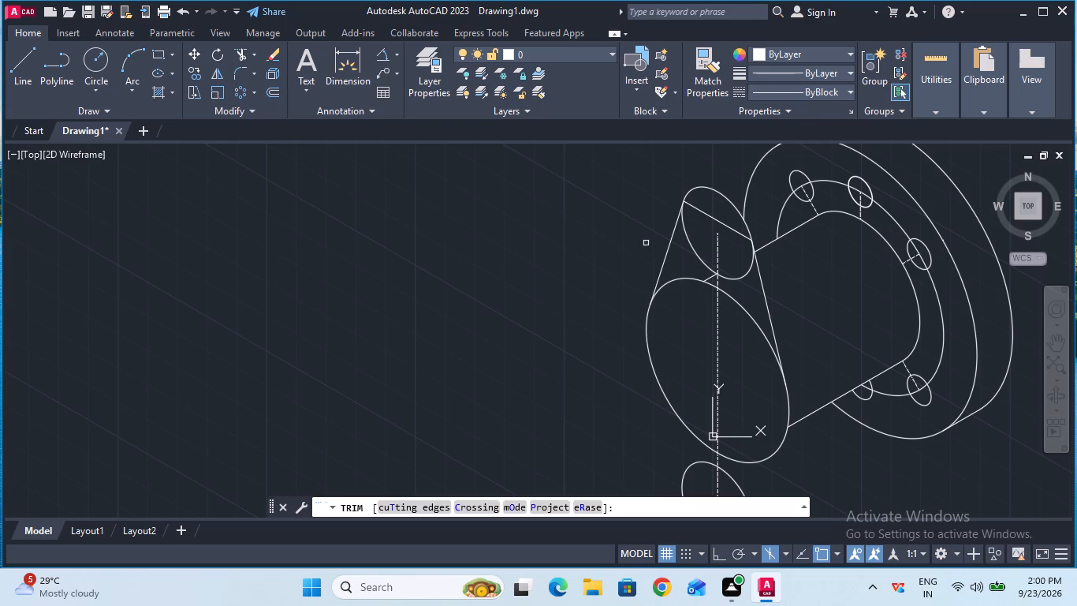
left_click(720, 221)
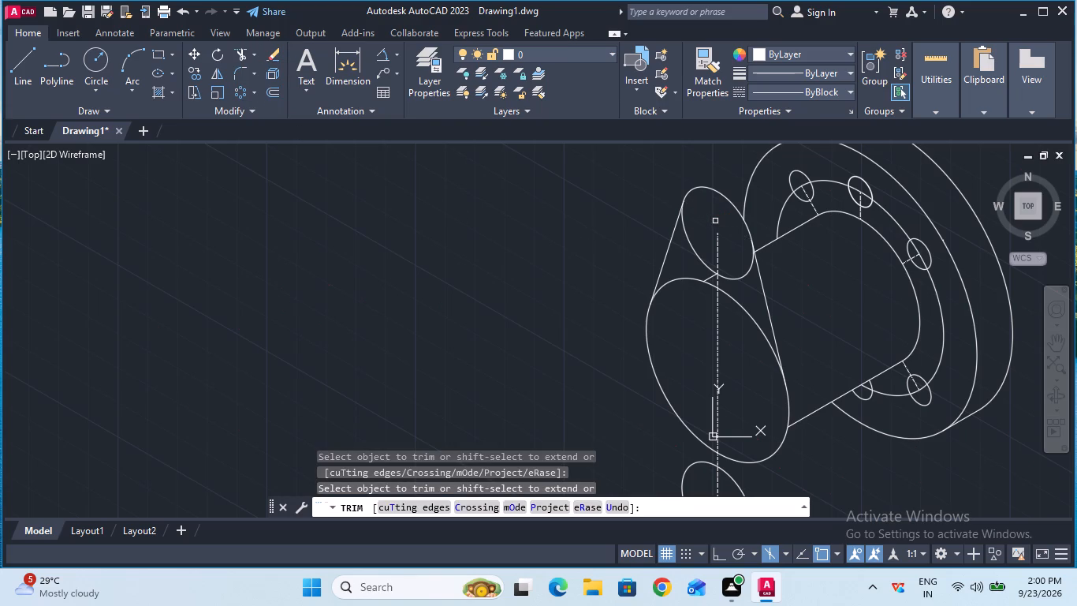
key("Escape")
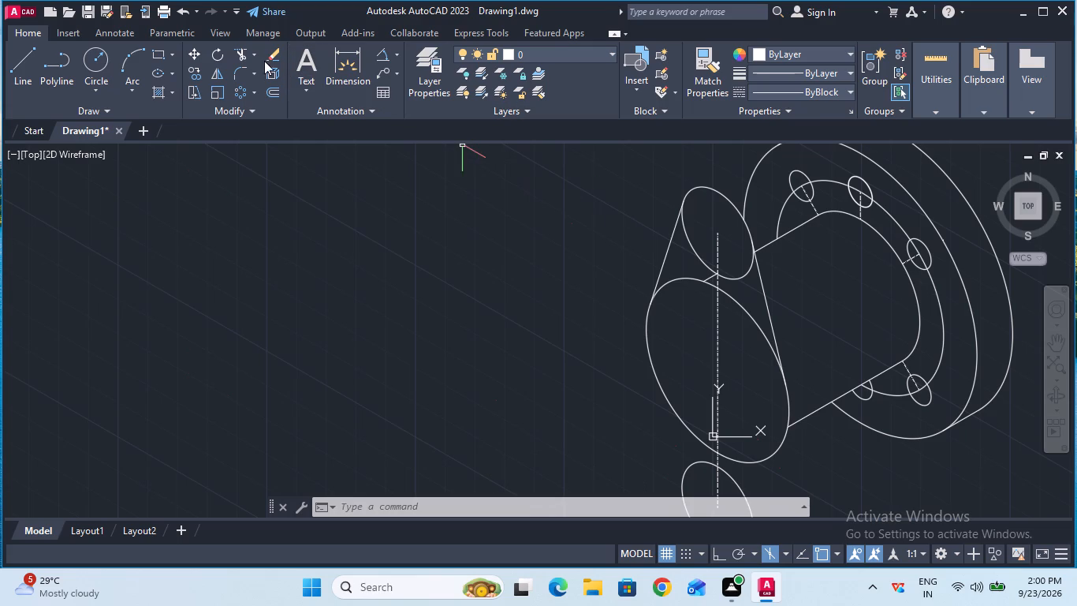
Trim the upper 15 mm isocircle's lower arc between the two tangent lines, including the small remnant at the right tangent point.
left_click(244, 54)
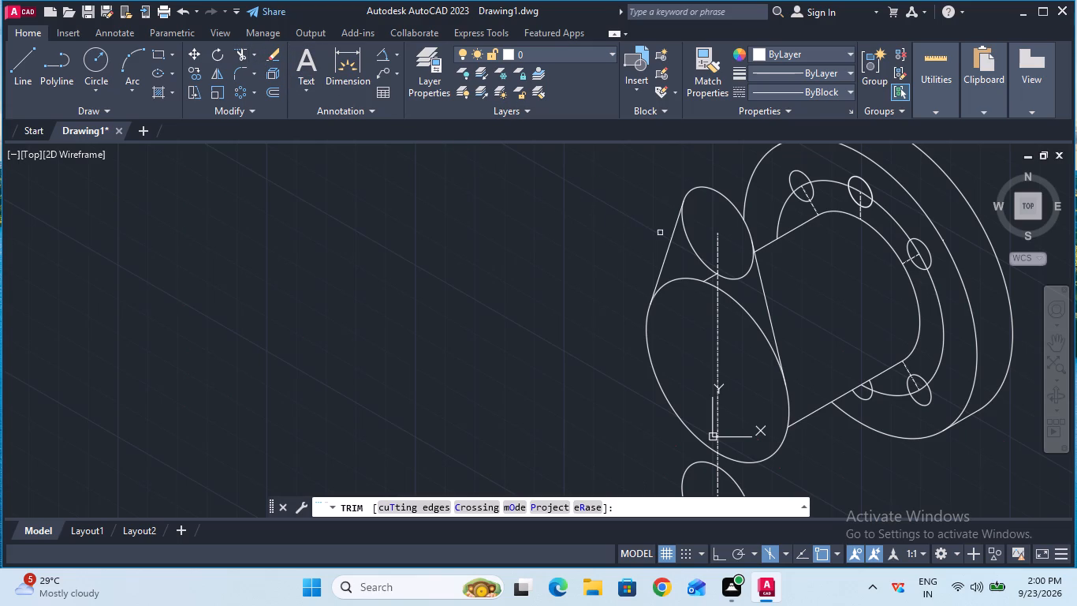
left_click(695, 252)
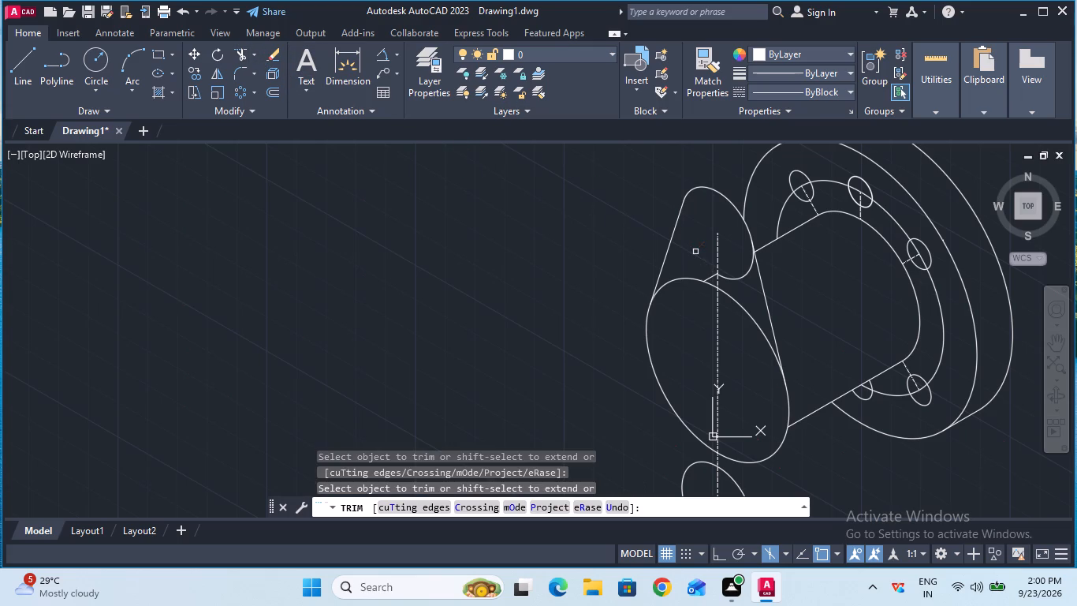
left_click(741, 279)
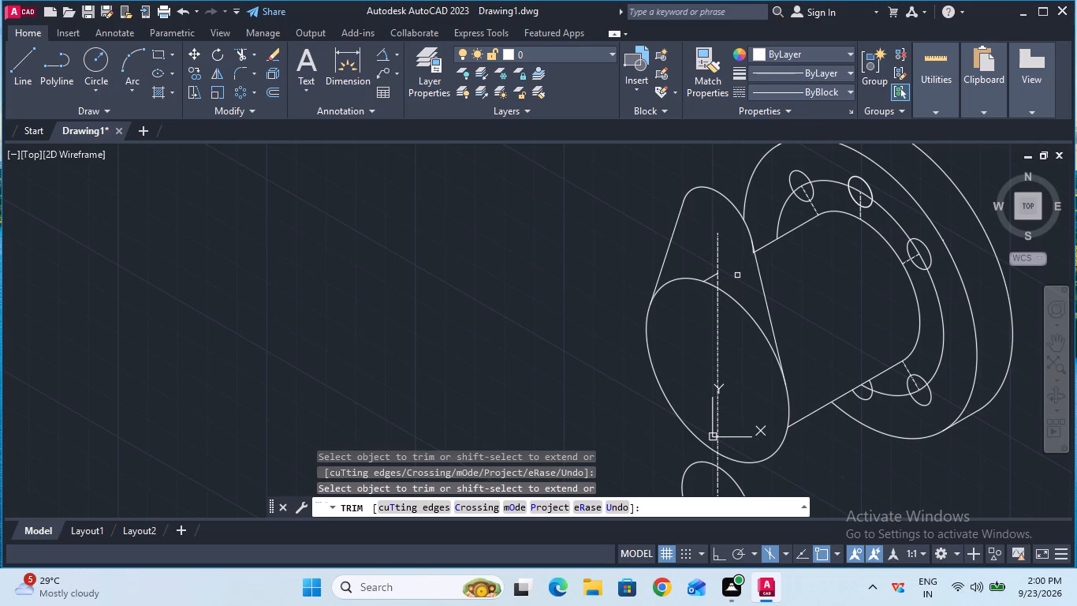
scroll(747, 258, "up", 2, "ctrl")
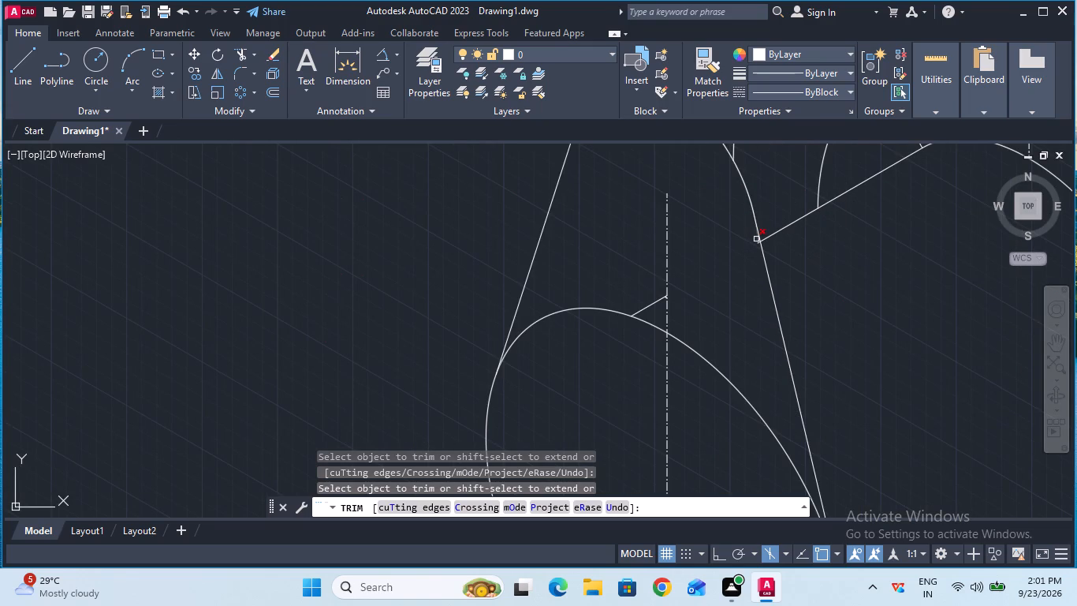
left_click(756, 239)
left_click(755, 244)
Trim the vertical centerline above the 30 mm isocircle, along with the short leftover pipe edge line beside it.
left_click(665, 249)
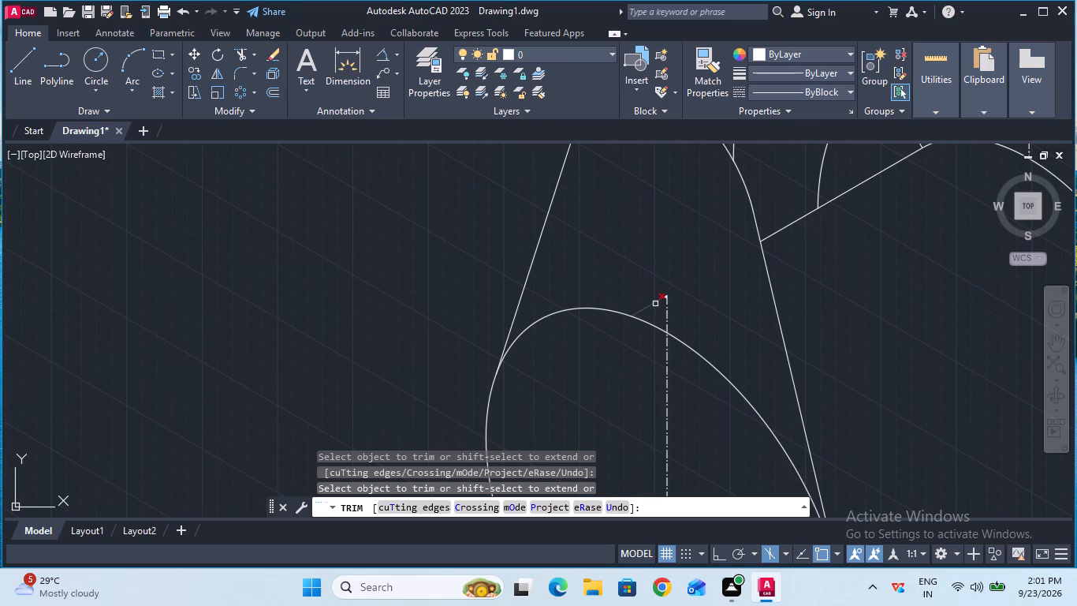
left_click(655, 304)
left_click(668, 309)
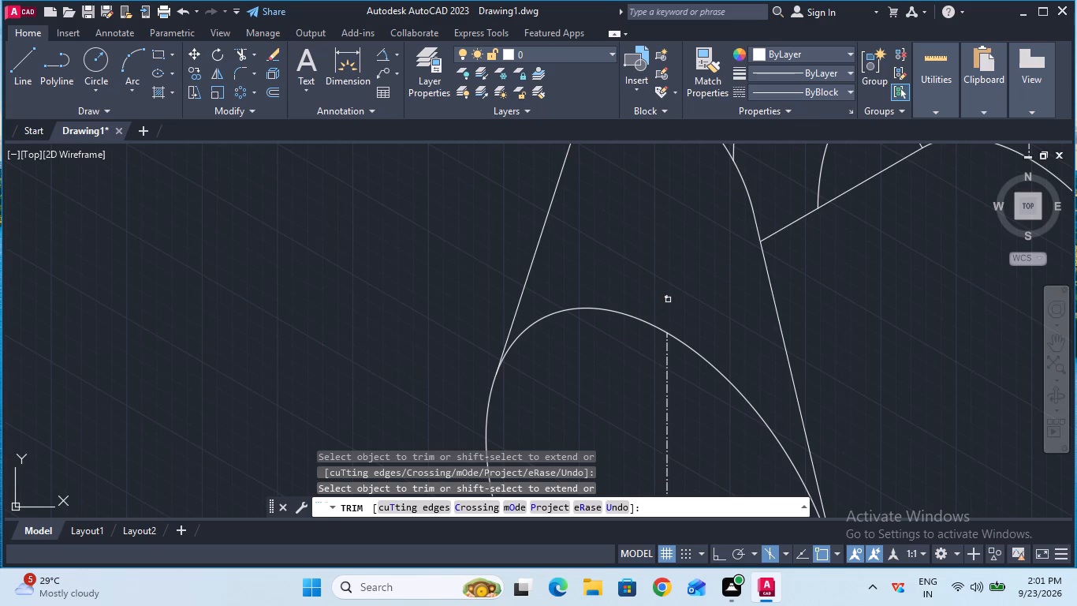
left_click(665, 296)
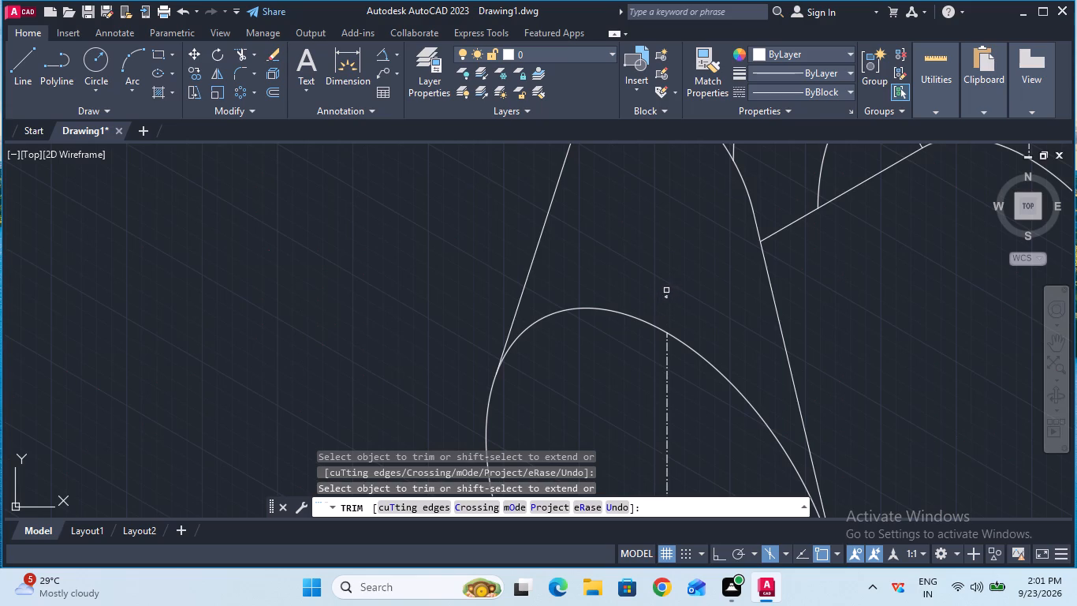
left_click(666, 294)
left_click(666, 296)
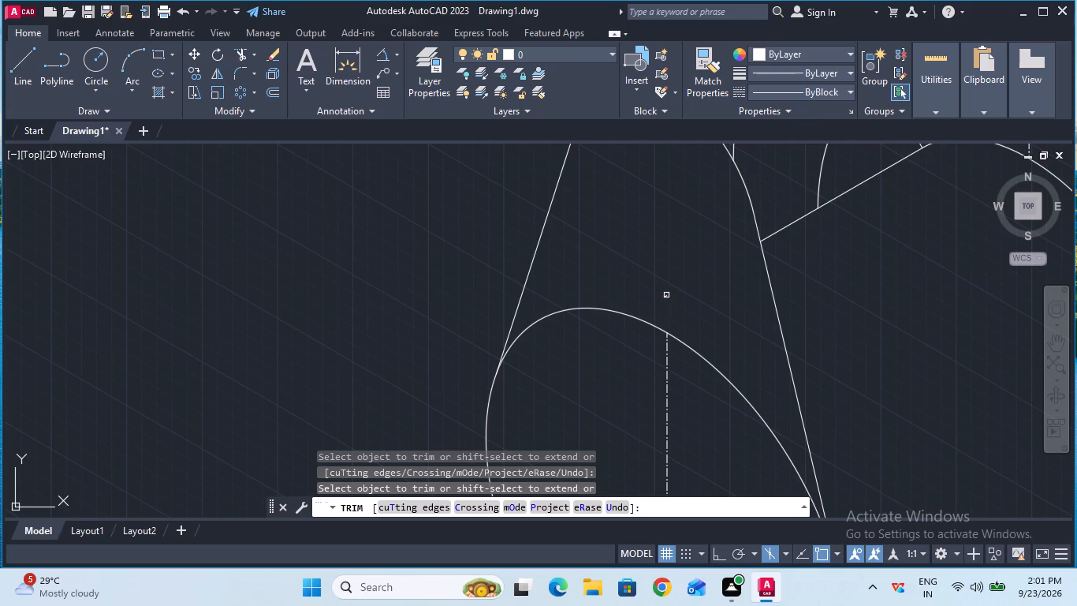
left_click(667, 294)
scroll(669, 278, "down", 2, "ctrl")
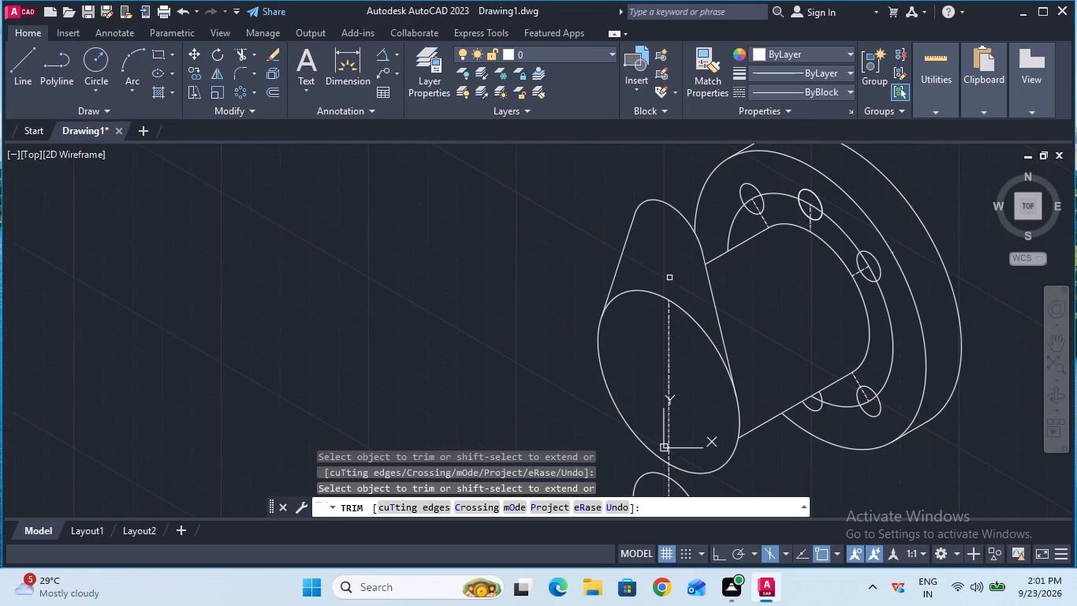
key("Escape")
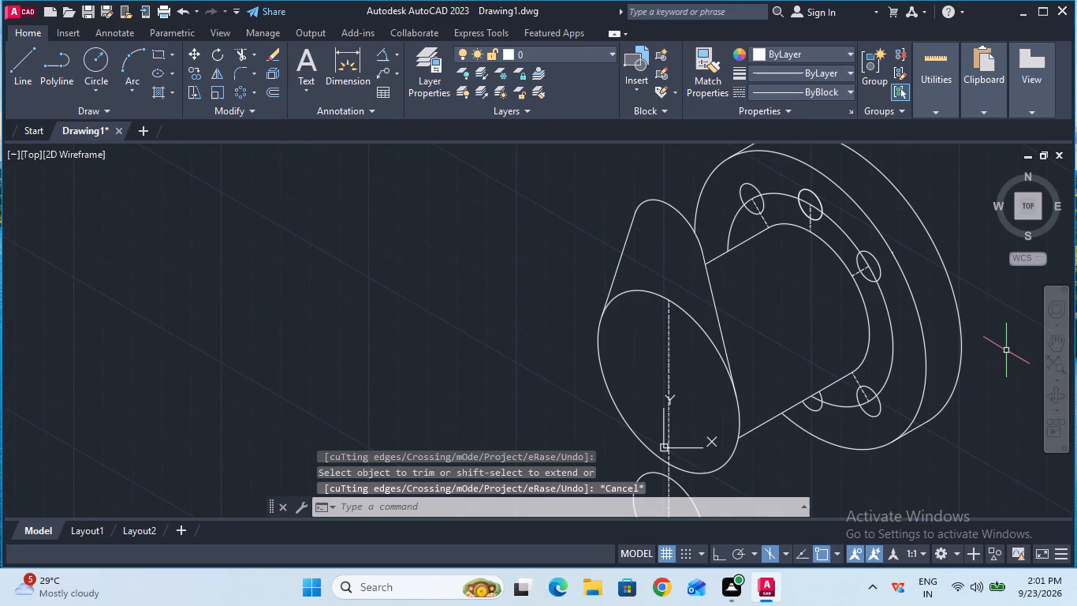
Trim the 30 mm isocircle's upper arc between the two tangent lines.
left_click(1048, 351)
left_click_drag(830, 402, 828, 335)
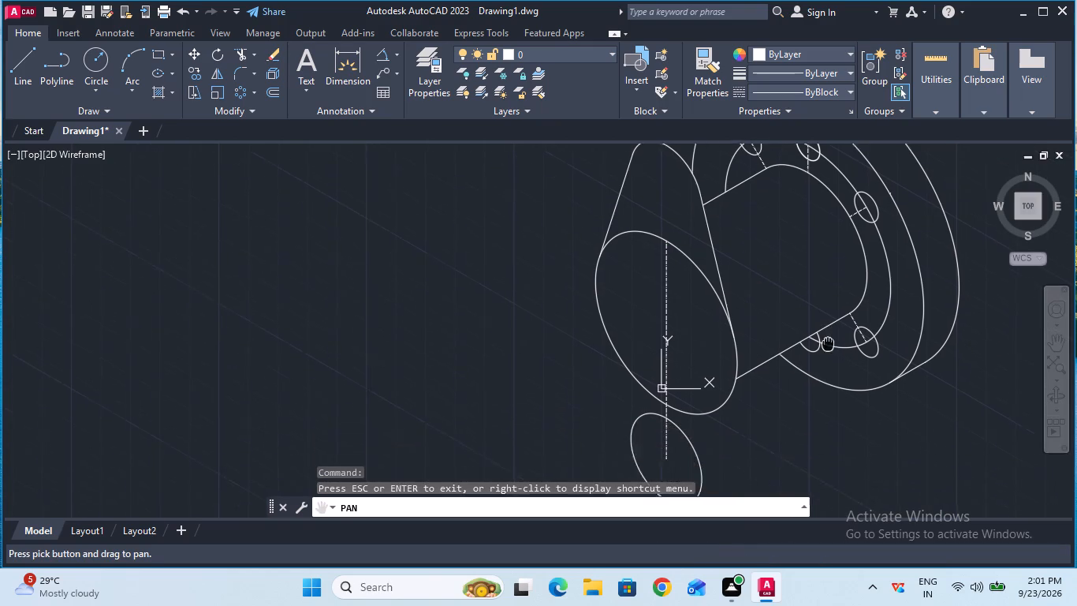
left_click_drag(828, 335, 829, 306)
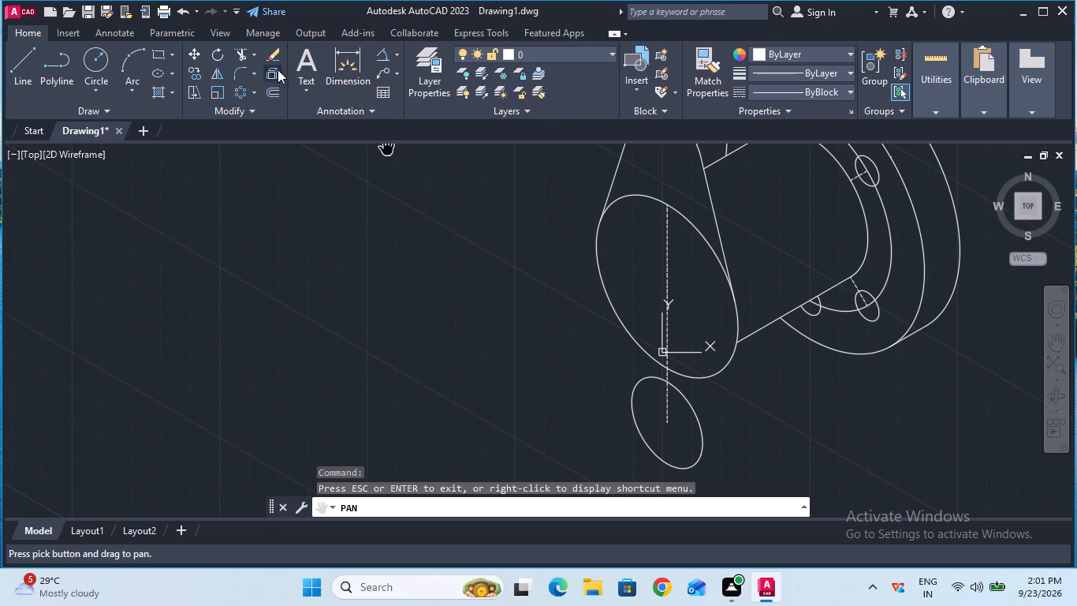
left_click(255, 55)
left_click(255, 65)
left_click(628, 196)
left_click(681, 215)
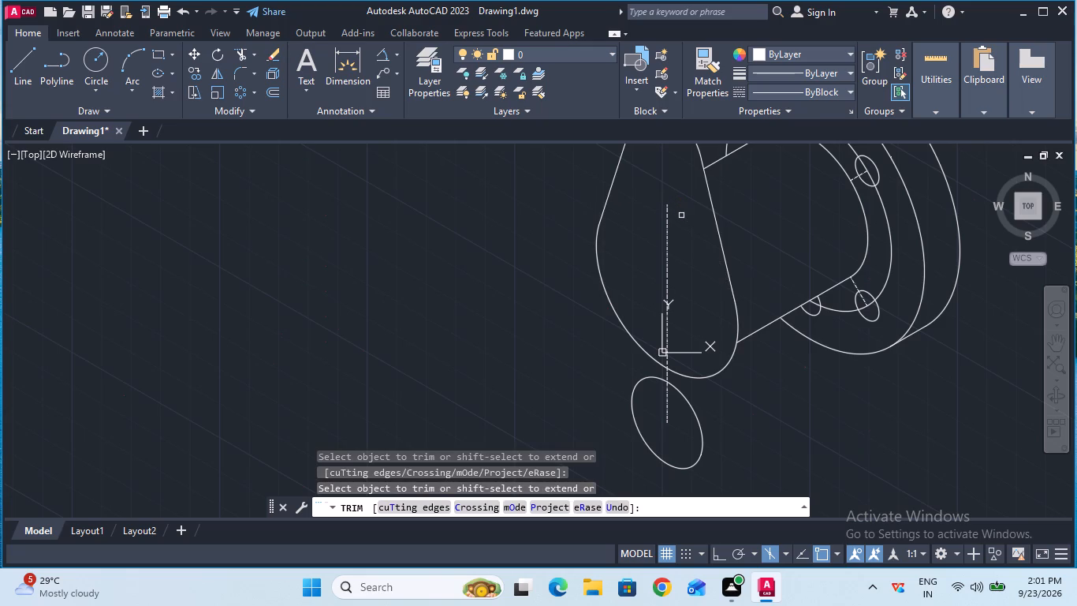
key("Escape")
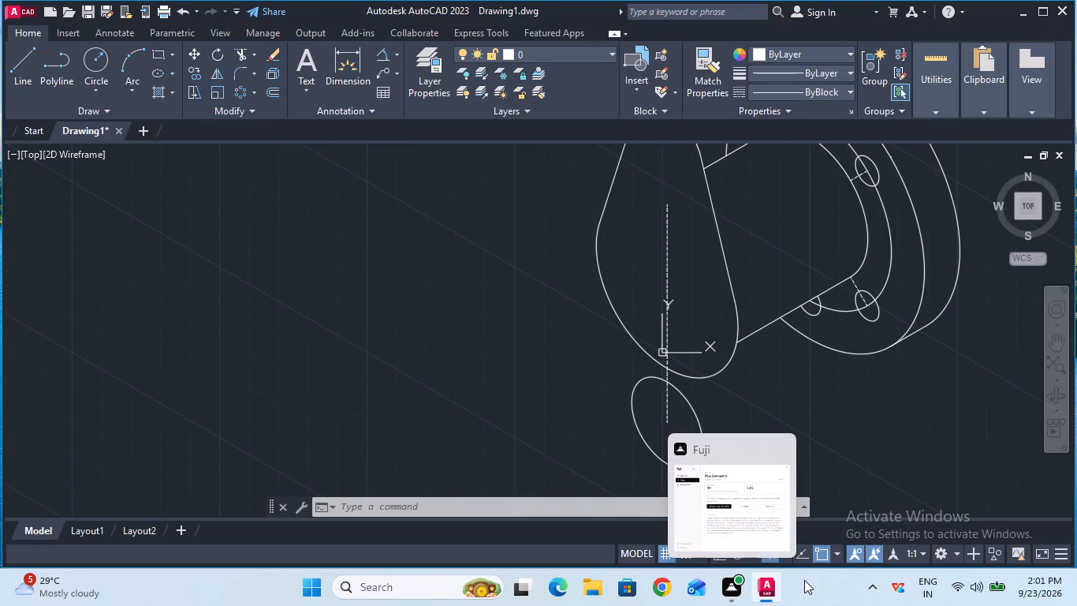
Draw a line tangent from the lower 15 mm isocircle's right side to the right side of the 30 mm isocircle.
scroll(773, 464, "down", 1, "ctrl")
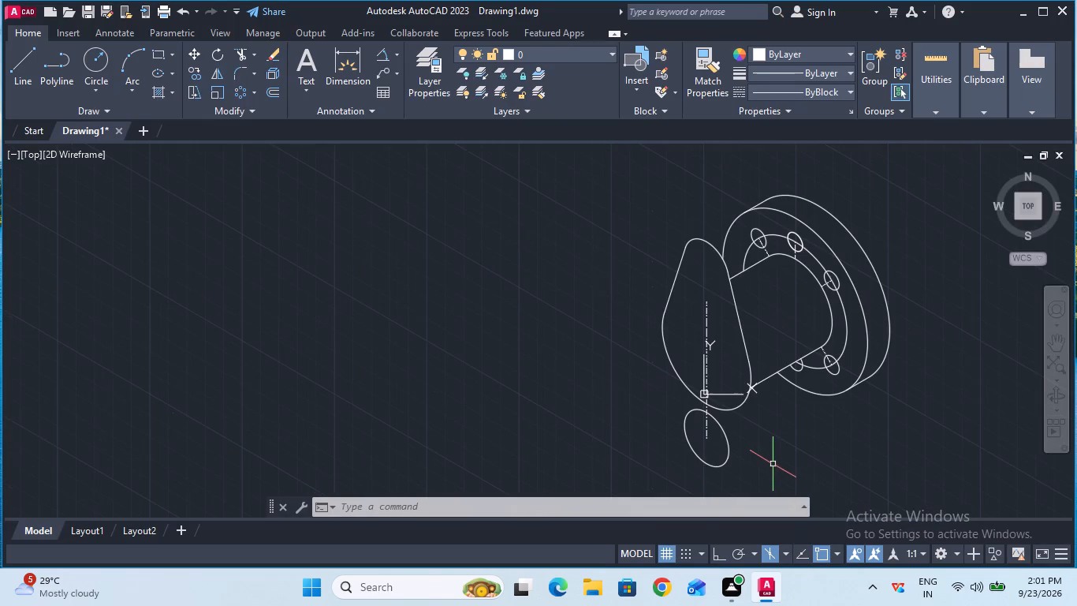
scroll(773, 464, "up", 1, "ctrl")
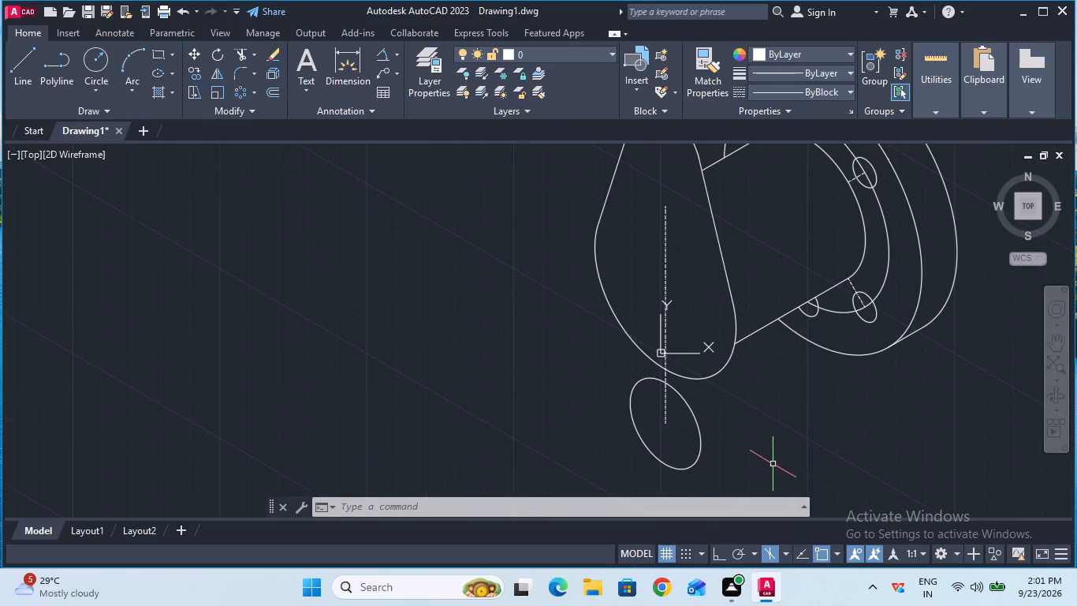
key("l")
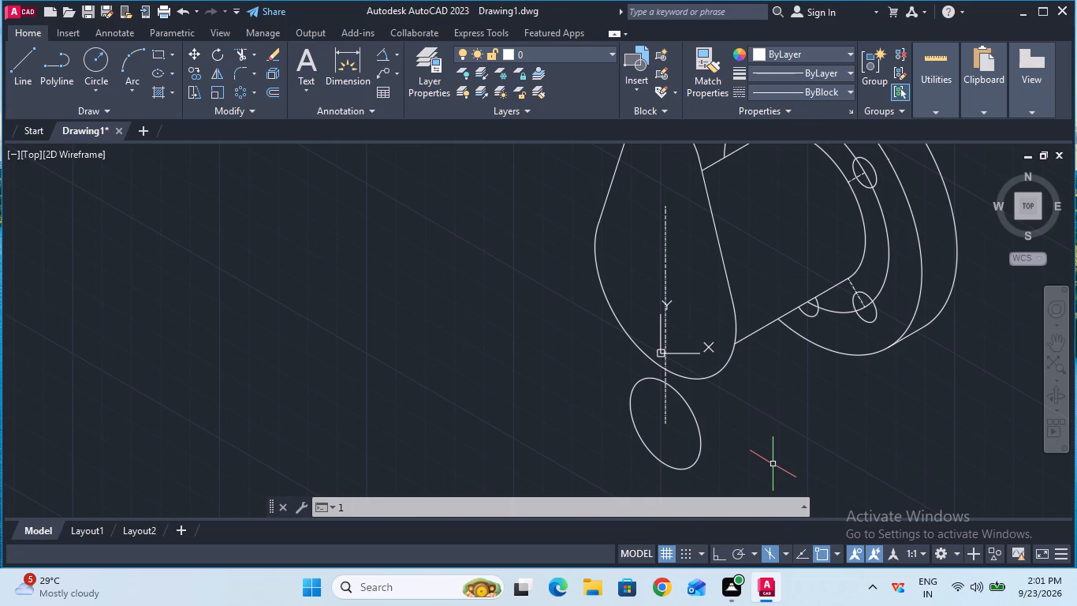
key("Return")
type("tan")
key("Return")
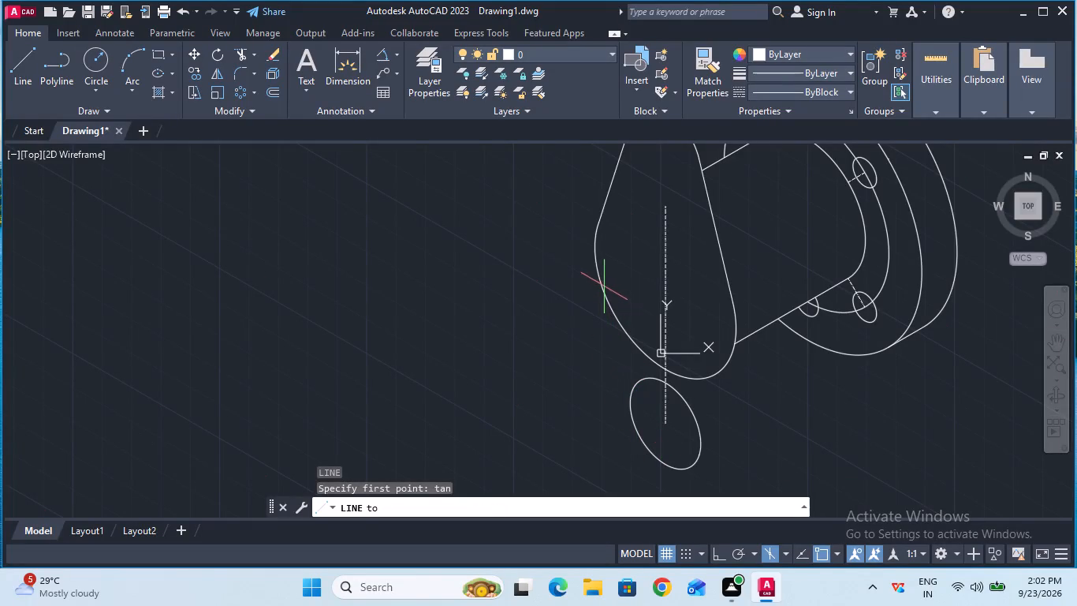
left_click(699, 442)
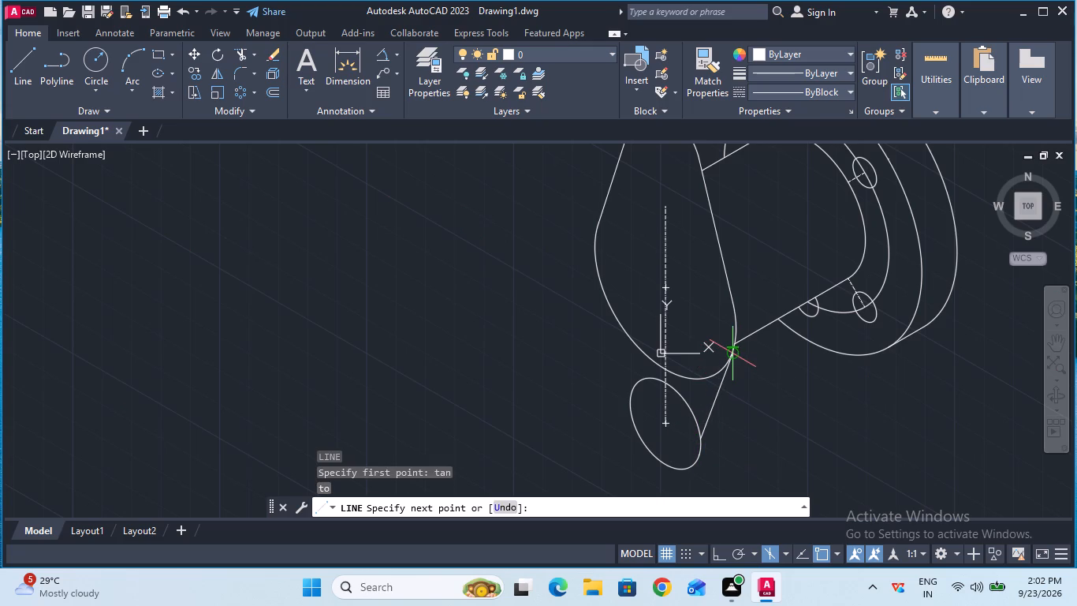
left_click(736, 351)
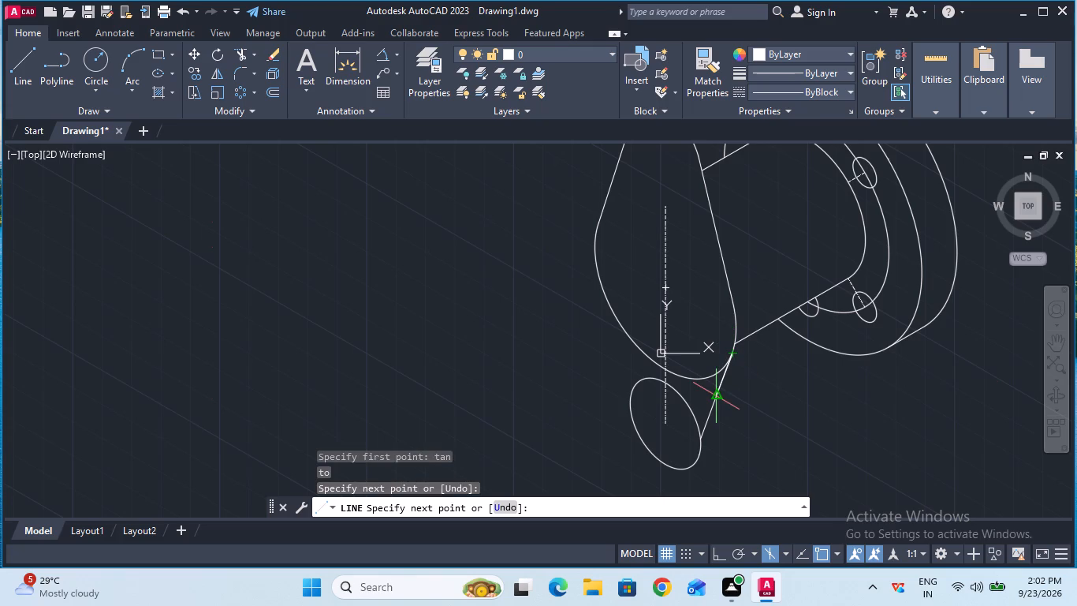
key("Escape")
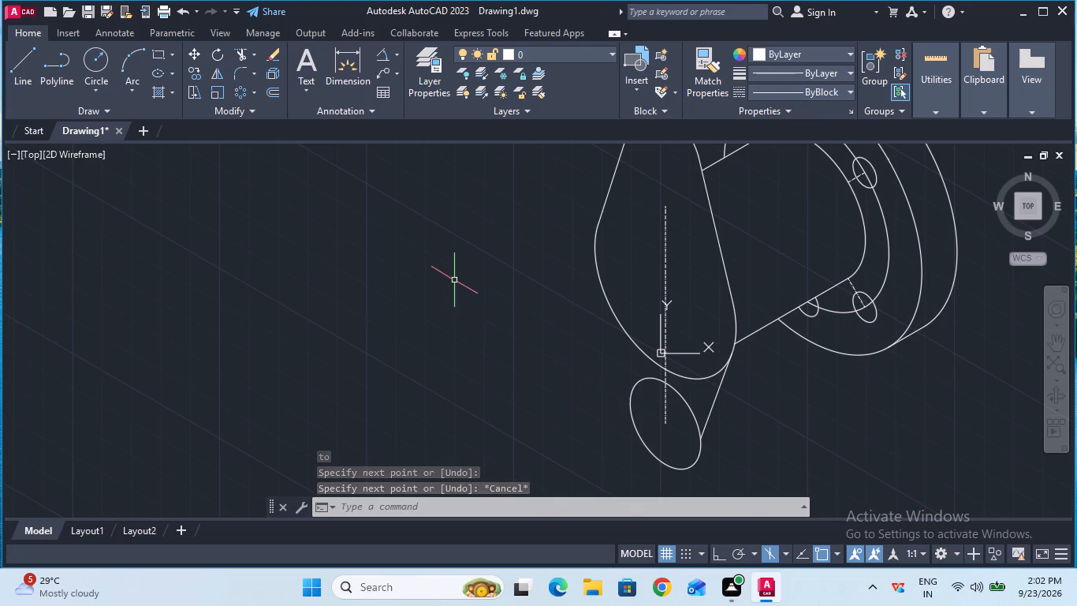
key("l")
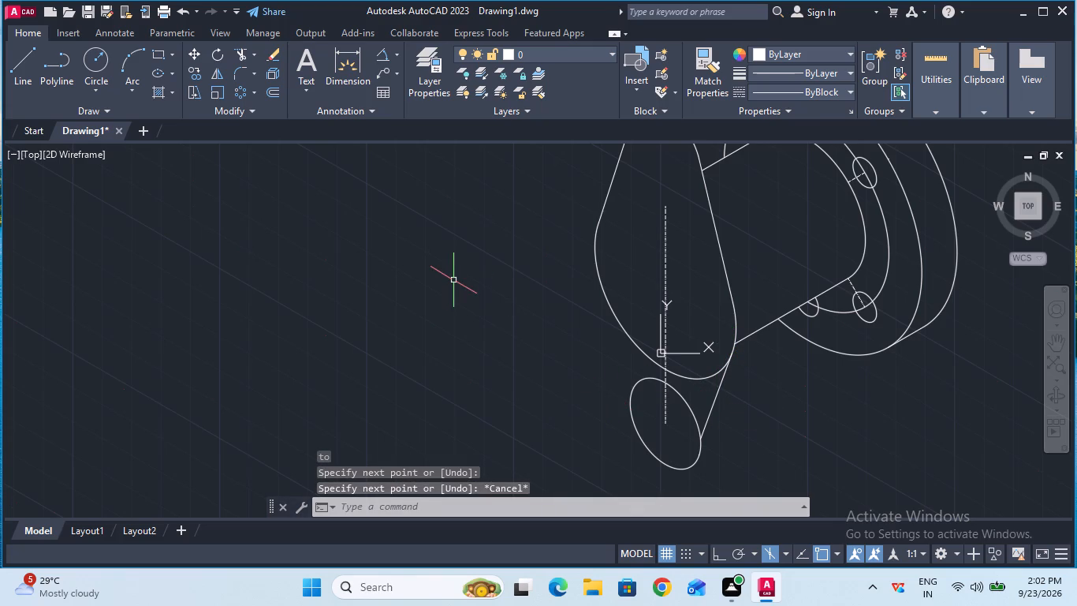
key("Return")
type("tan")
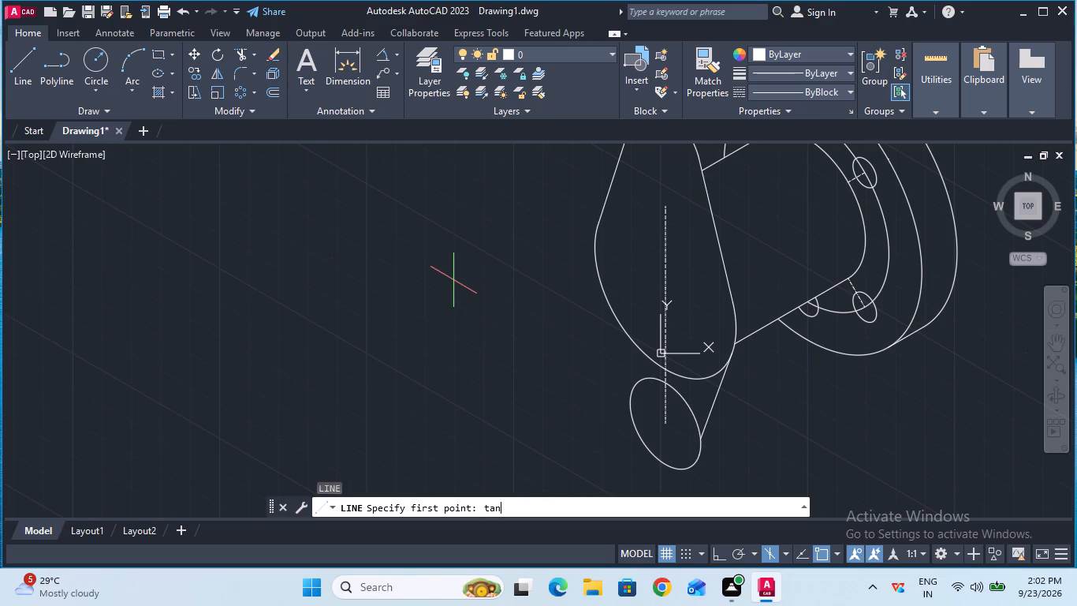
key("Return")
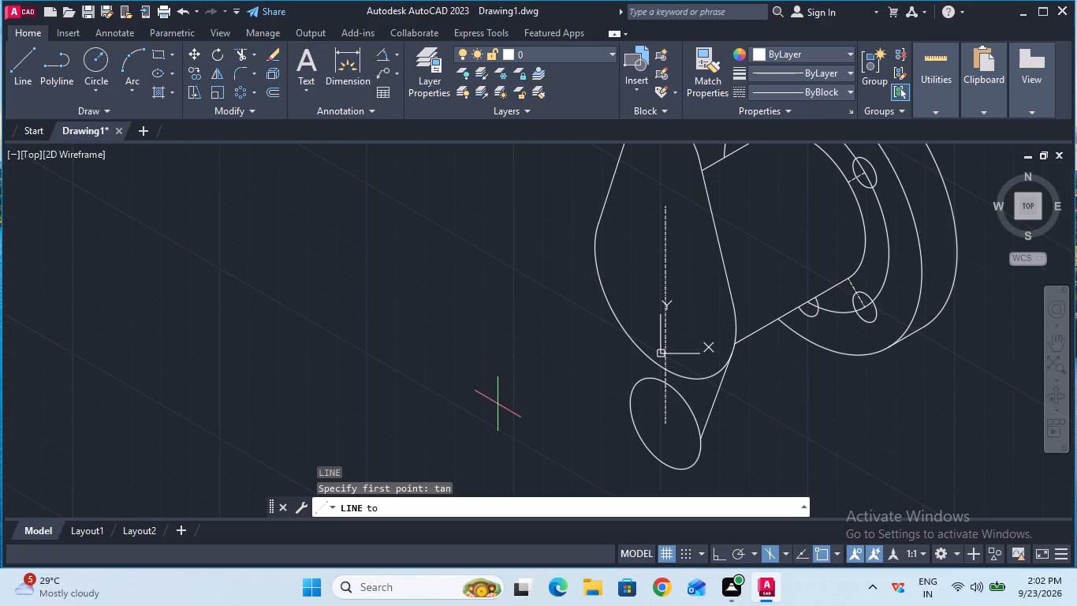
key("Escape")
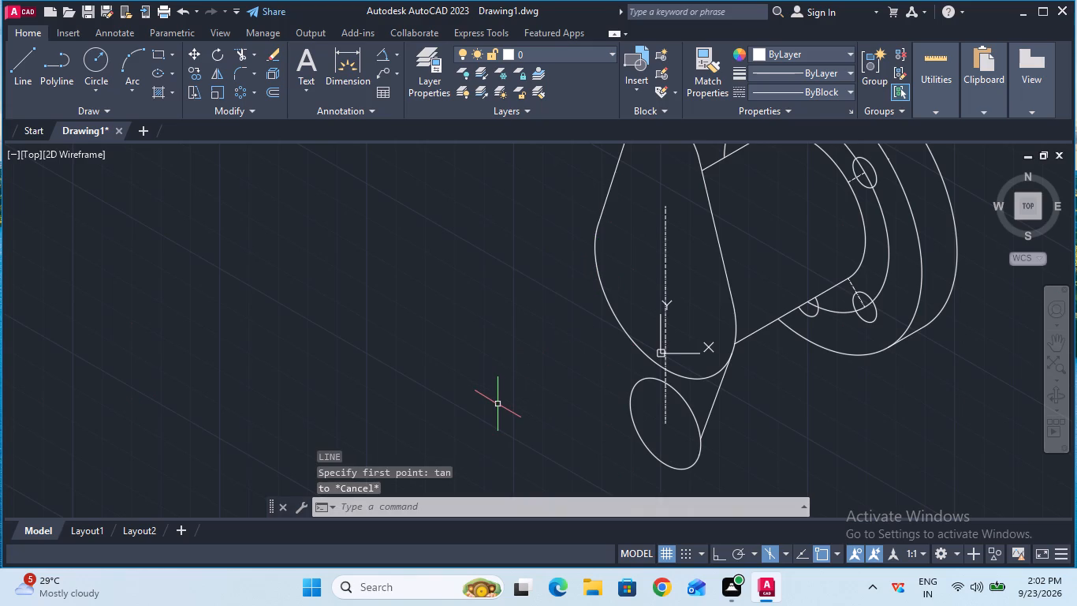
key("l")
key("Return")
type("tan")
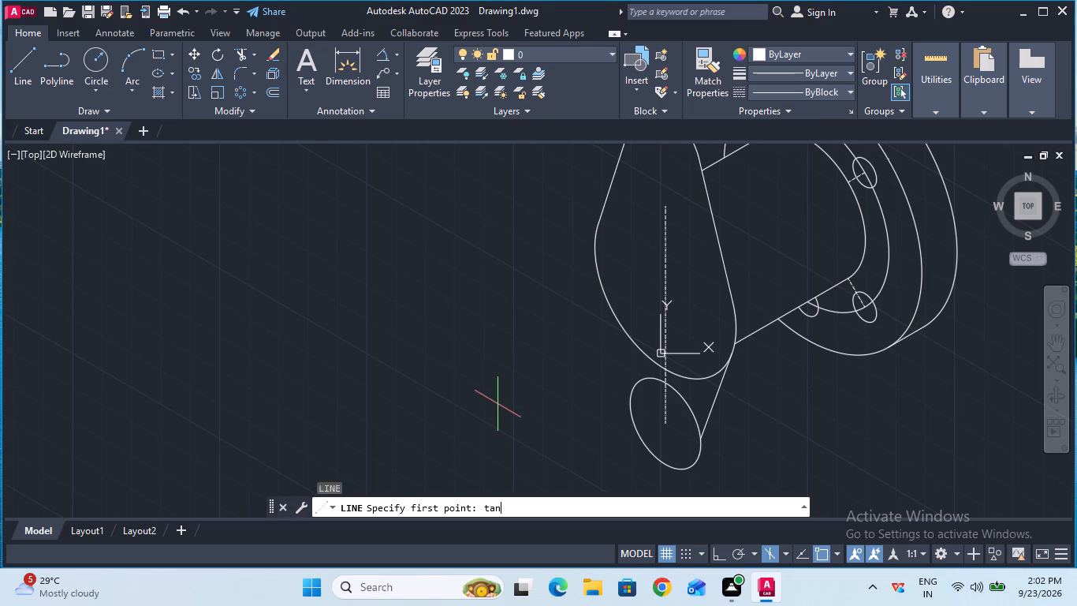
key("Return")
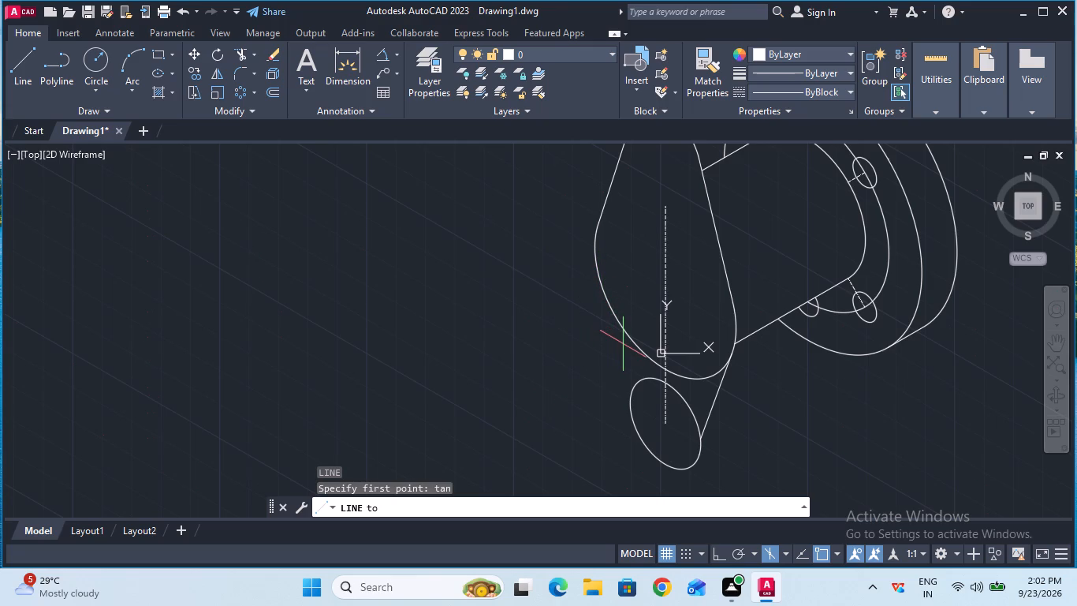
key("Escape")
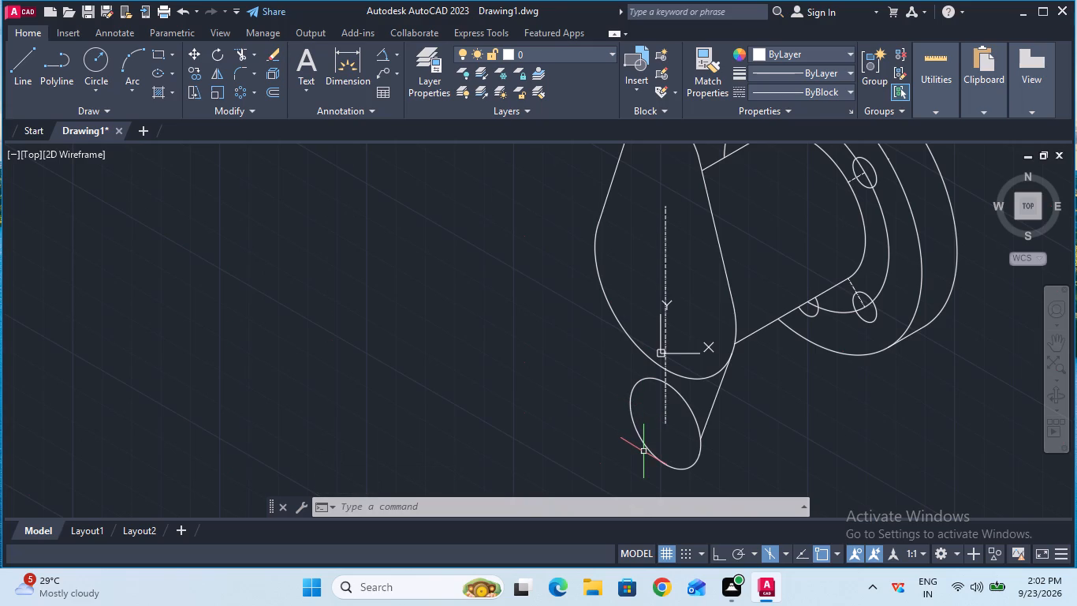
Draw a replacement tangent line from the lower 15 mm isocircle's right side to the 30 mm isocircle's right side.
key("l")
key("Return")
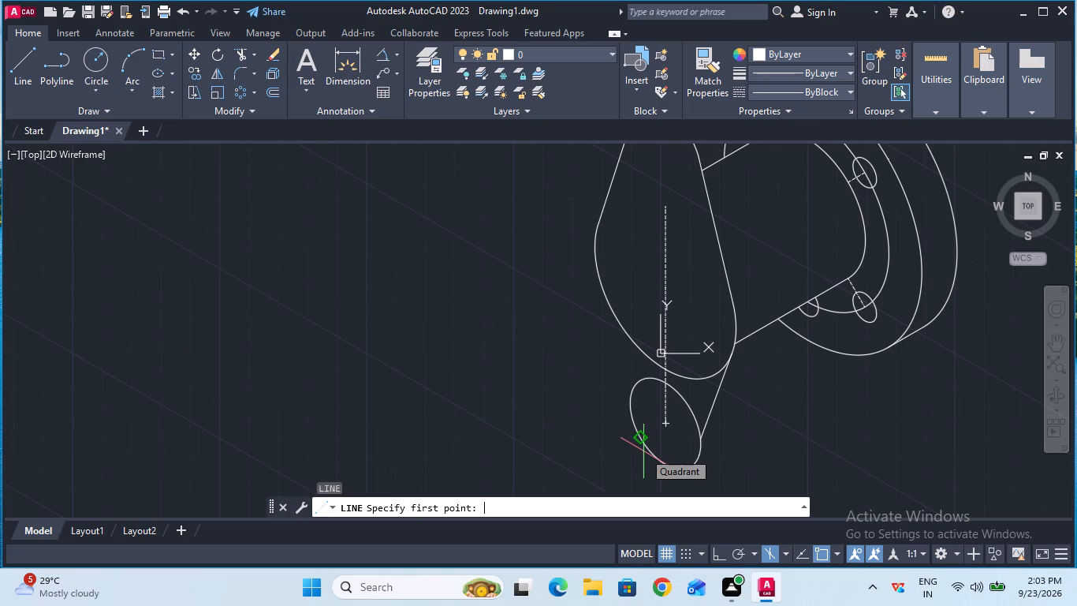
key("t")
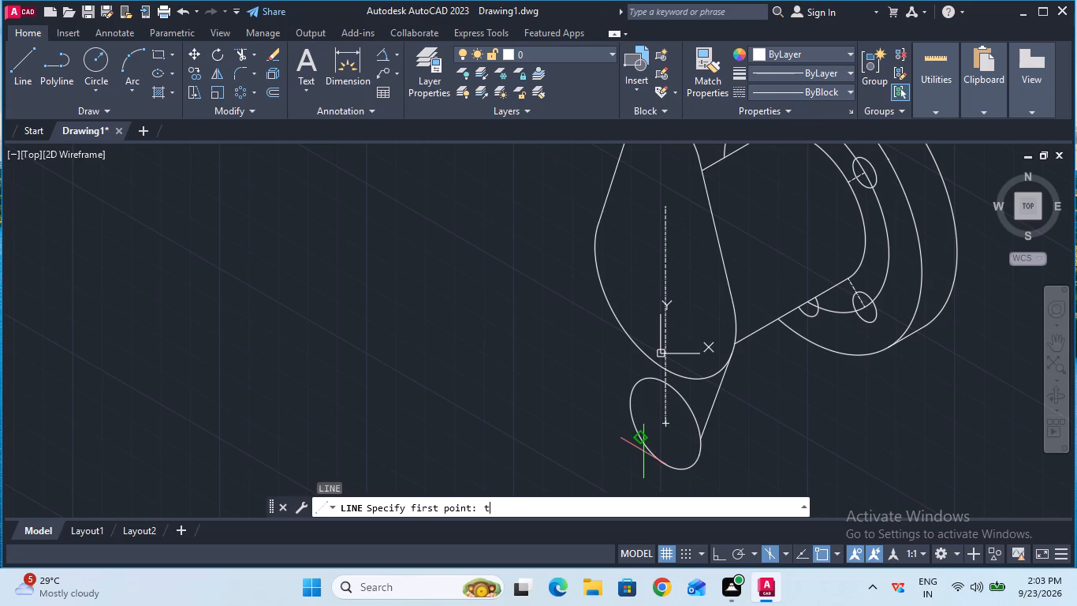
key("a")
key("n")
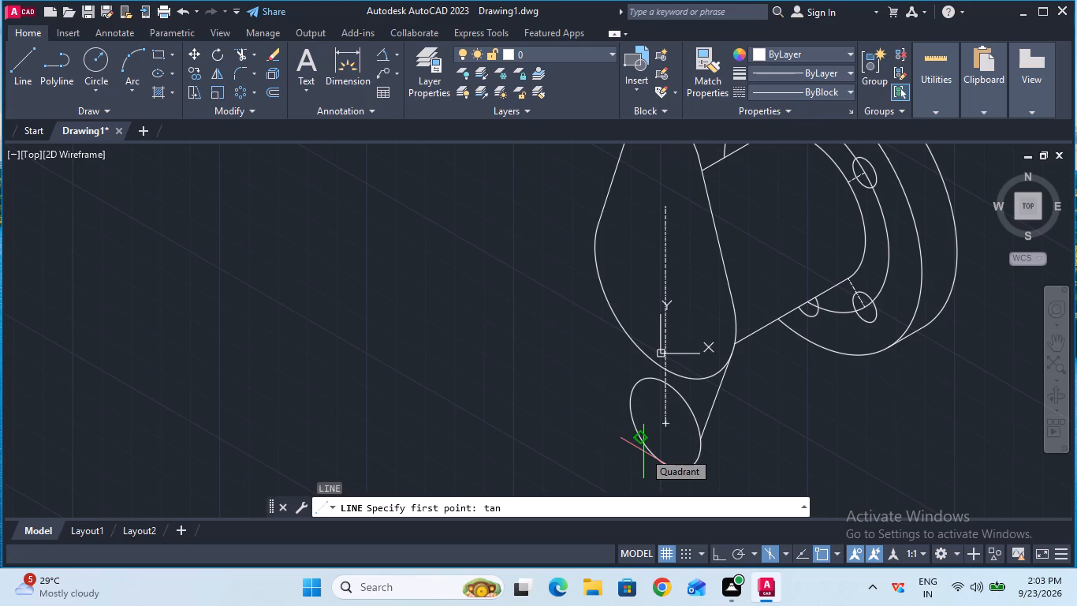
key("Return")
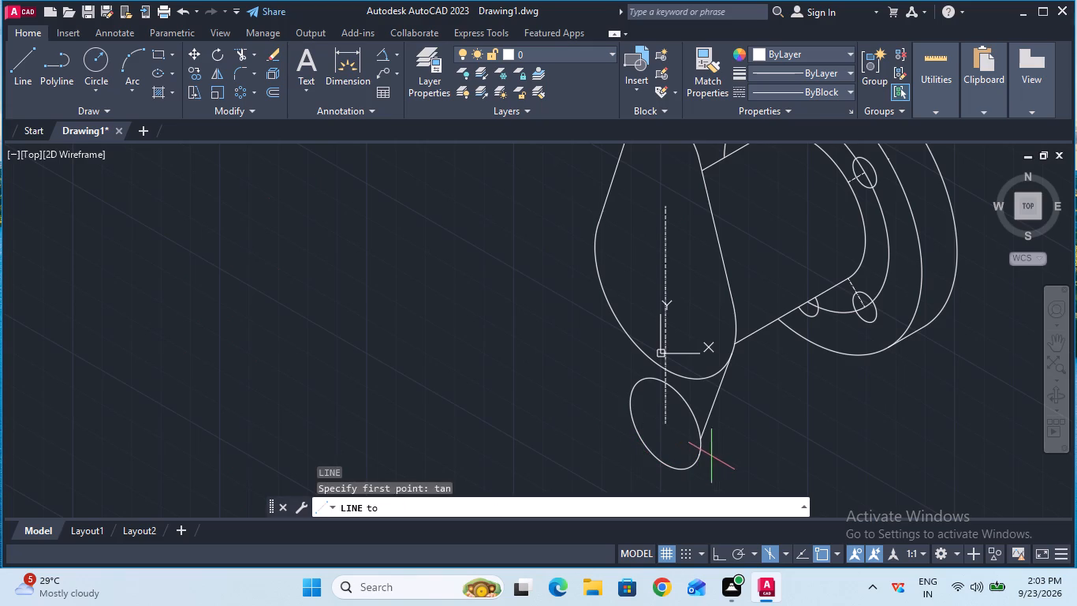
left_click(701, 454)
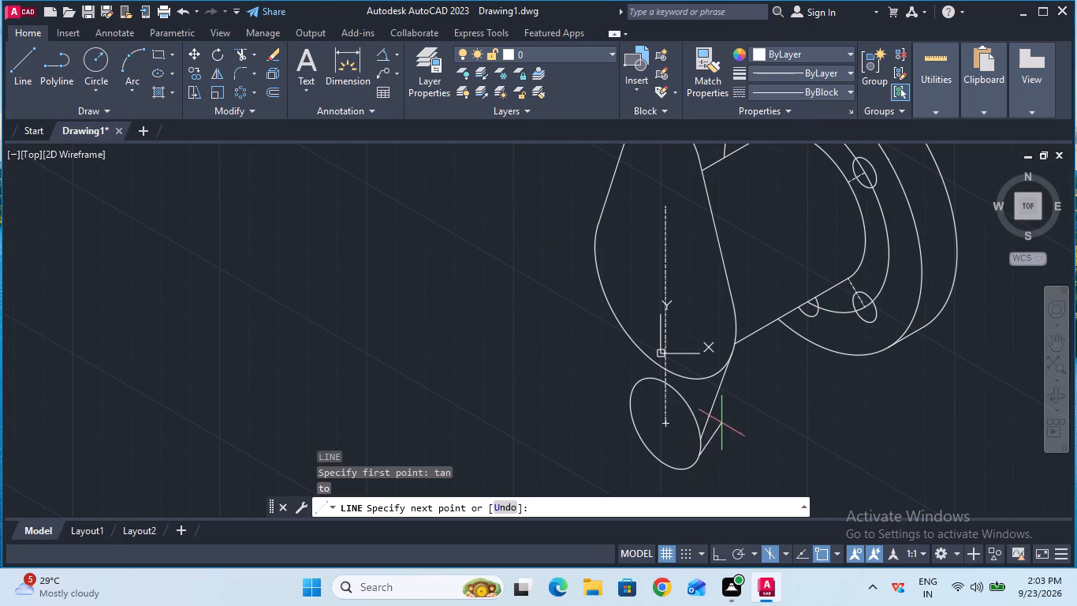
left_click(729, 347)
scroll(727, 388, "up", 3, "ctrl")
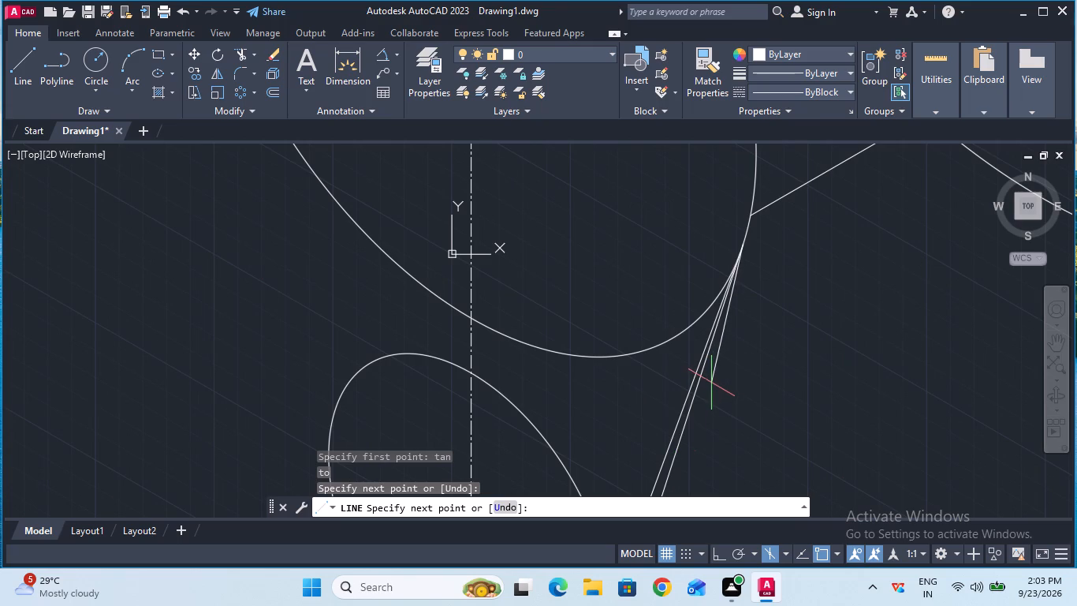
key("Escape")
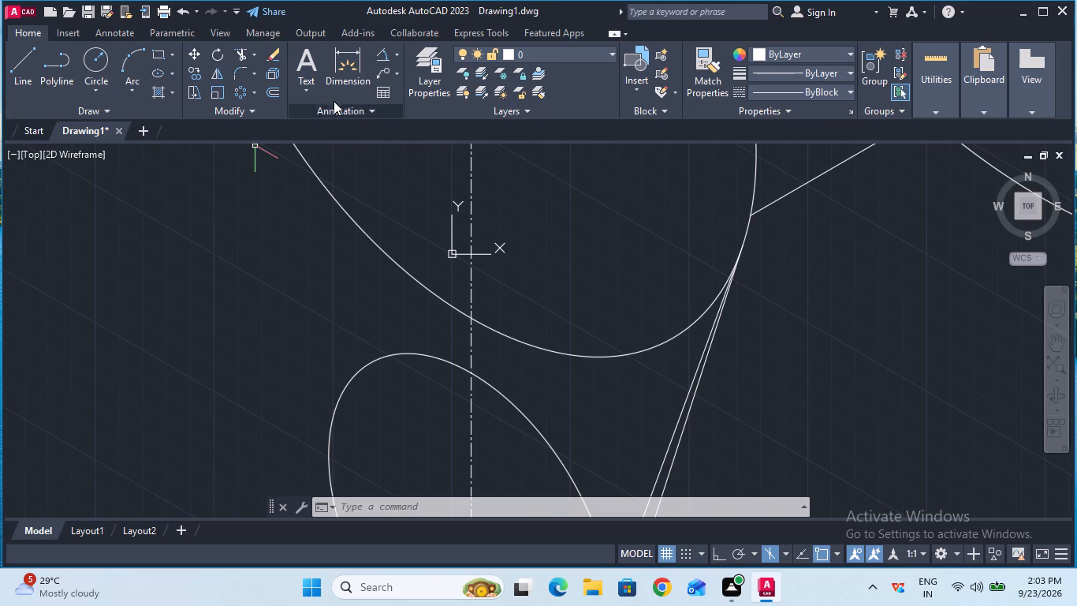
Trim away the earlier inner line between the lower 15 mm isocircle and the 30 mm isocircle, keeping the outer tangent line.
left_click(243, 54)
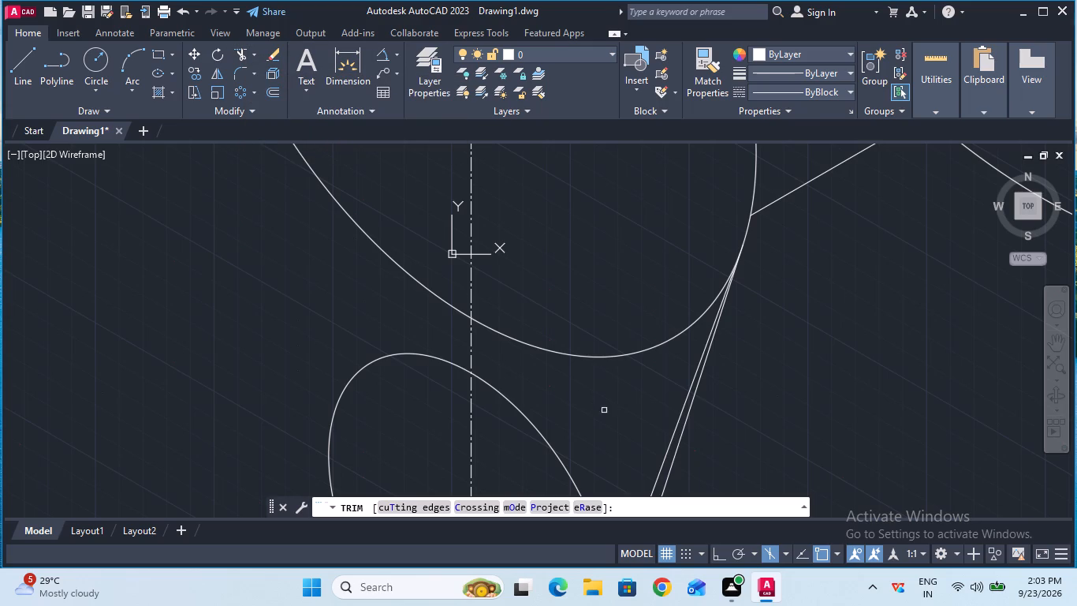
left_click(665, 459)
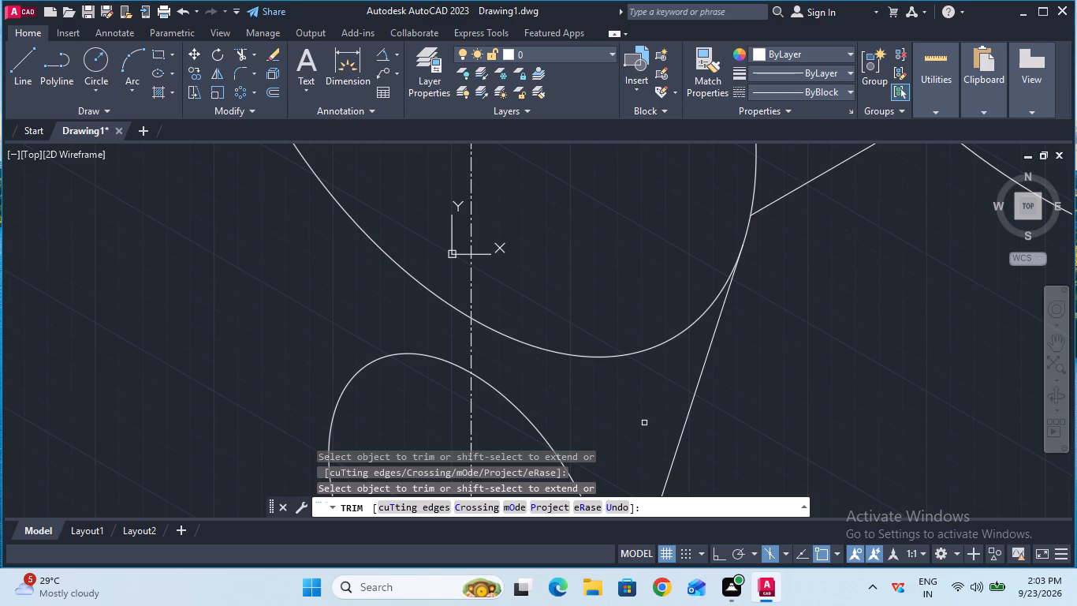
scroll(644, 423, "down", 4, "ctrl")
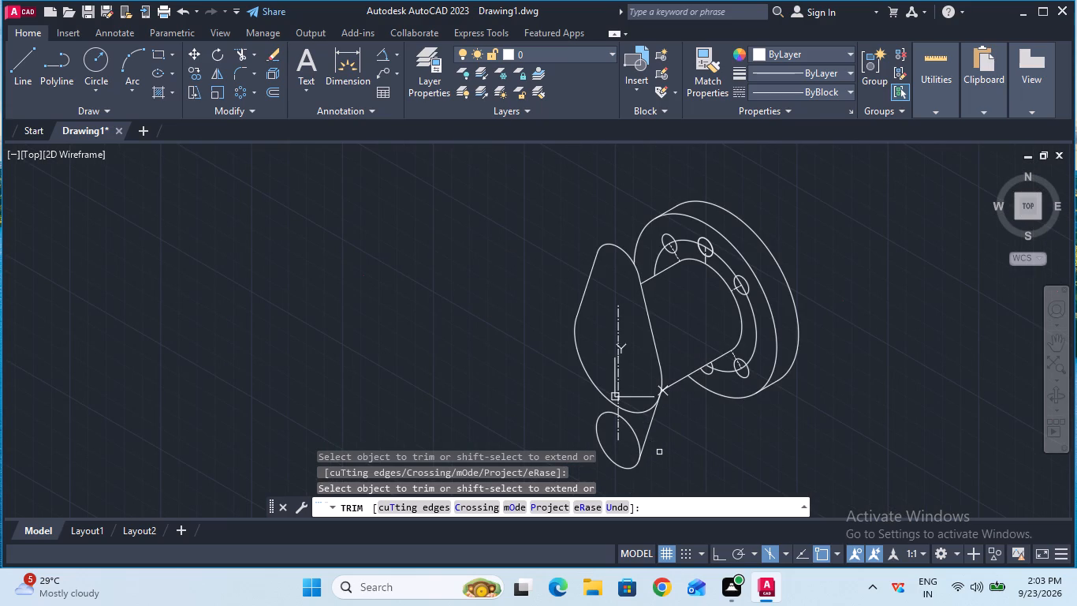
key("Escape")
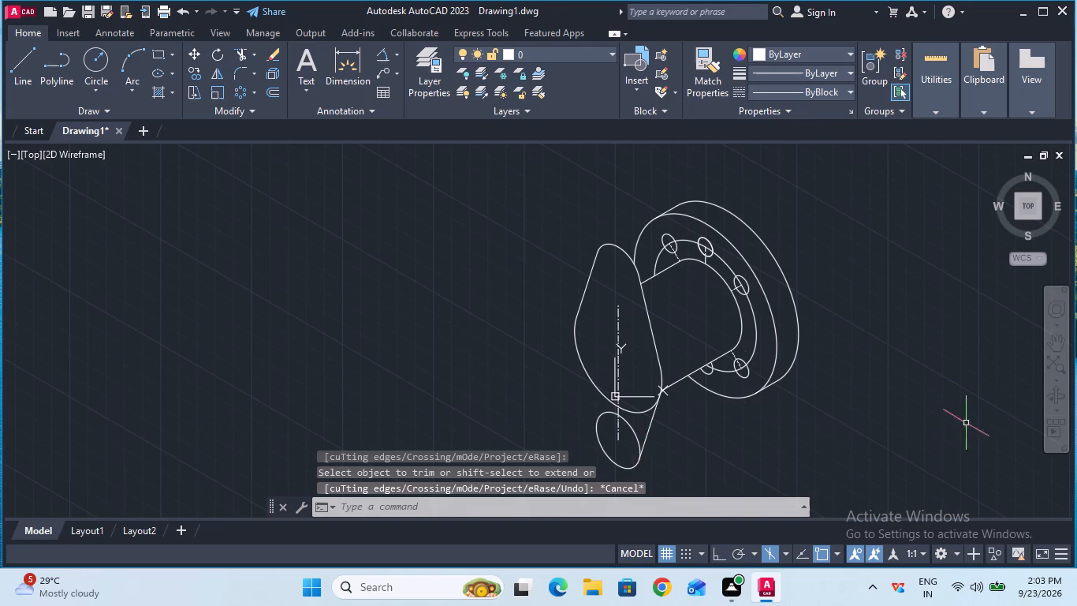
Draw a 22 mm line at 150° in the top isoplane with ortho on, from the right tangent point across the lower 15 mm isocircle.
left_click(1053, 338)
left_click_drag(600, 414, 612, 369)
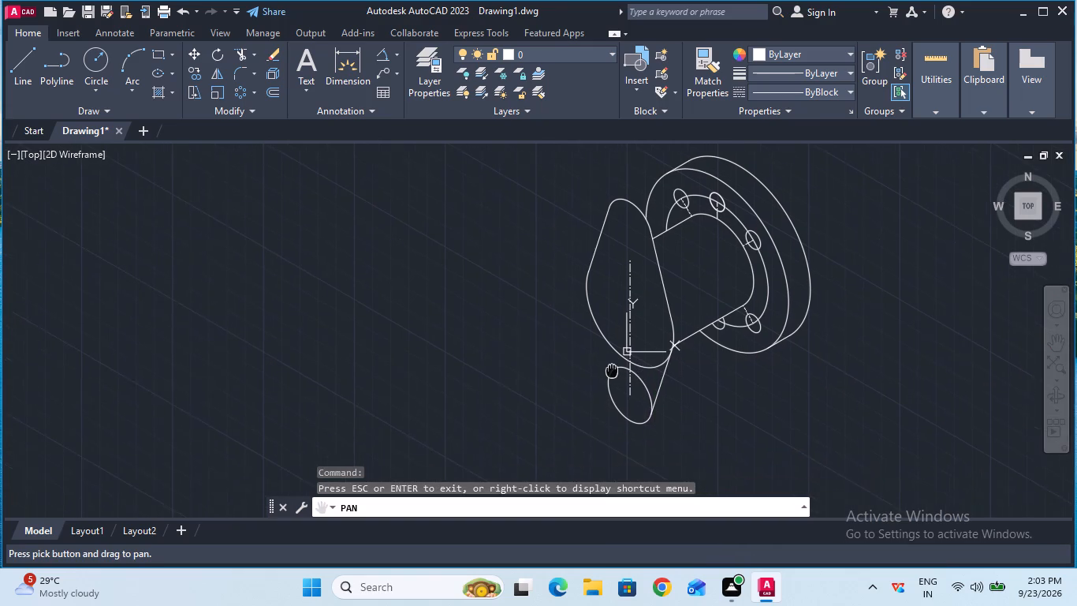
left_click_drag(612, 369, 612, 365)
scroll(612, 365, "up", 2, "ctrl")
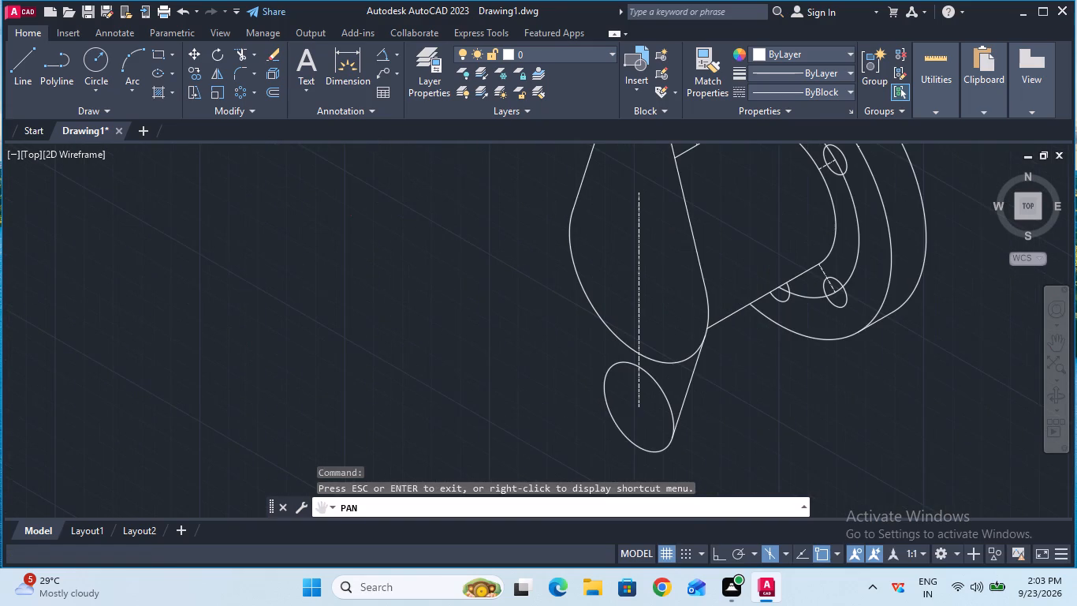
key("Escape")
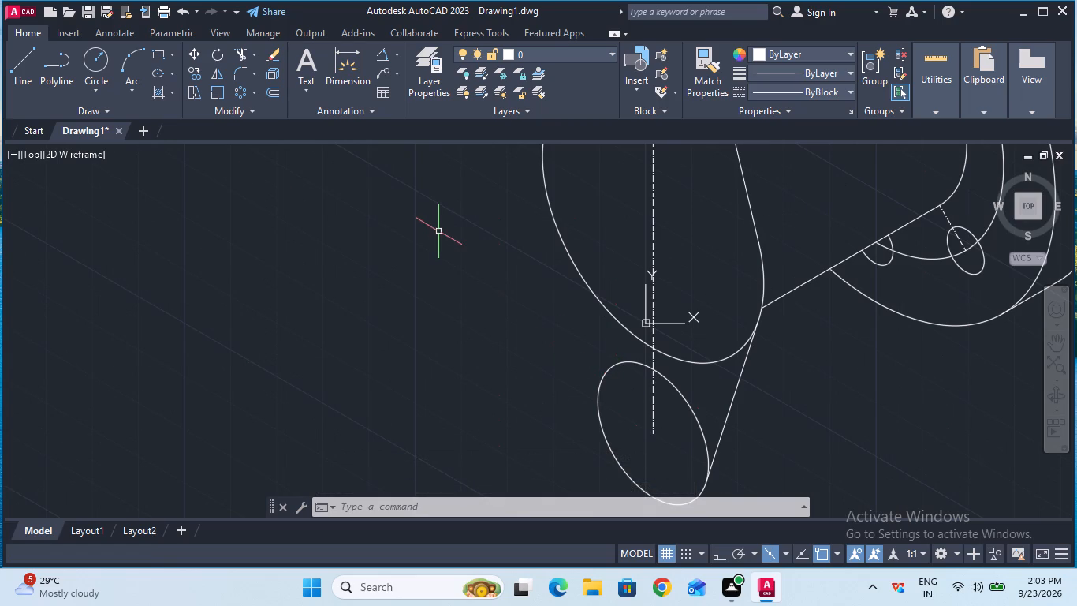
left_click(33, 83)
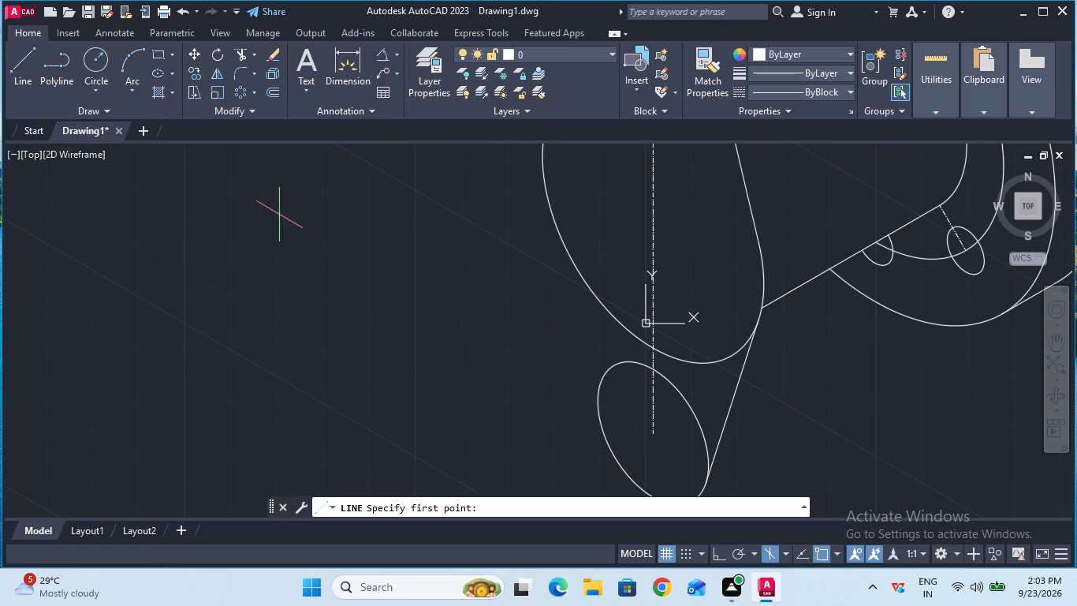
left_click(706, 478)
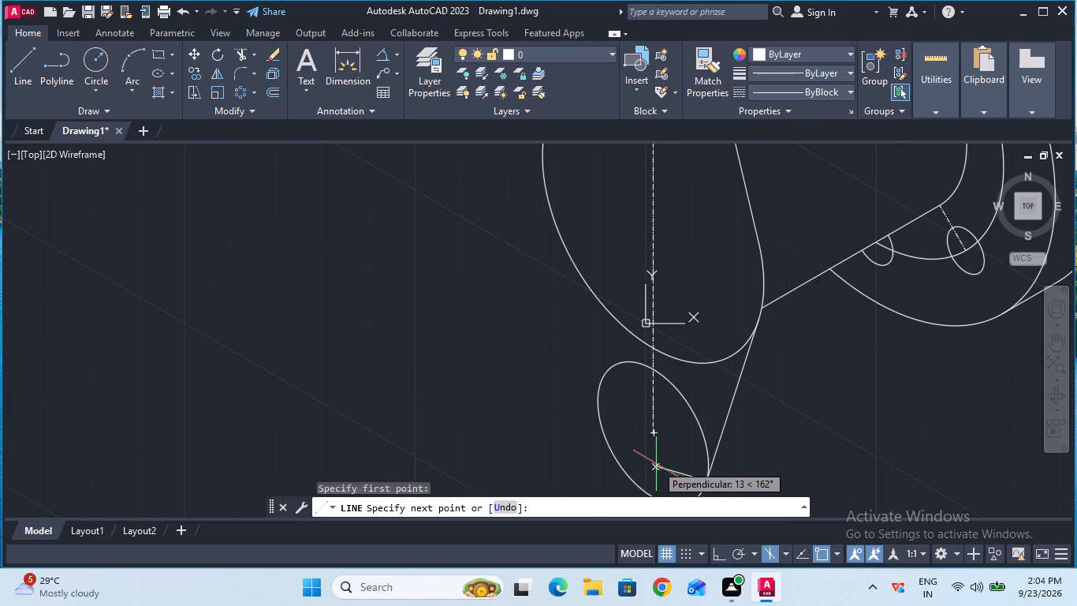
key("F8")
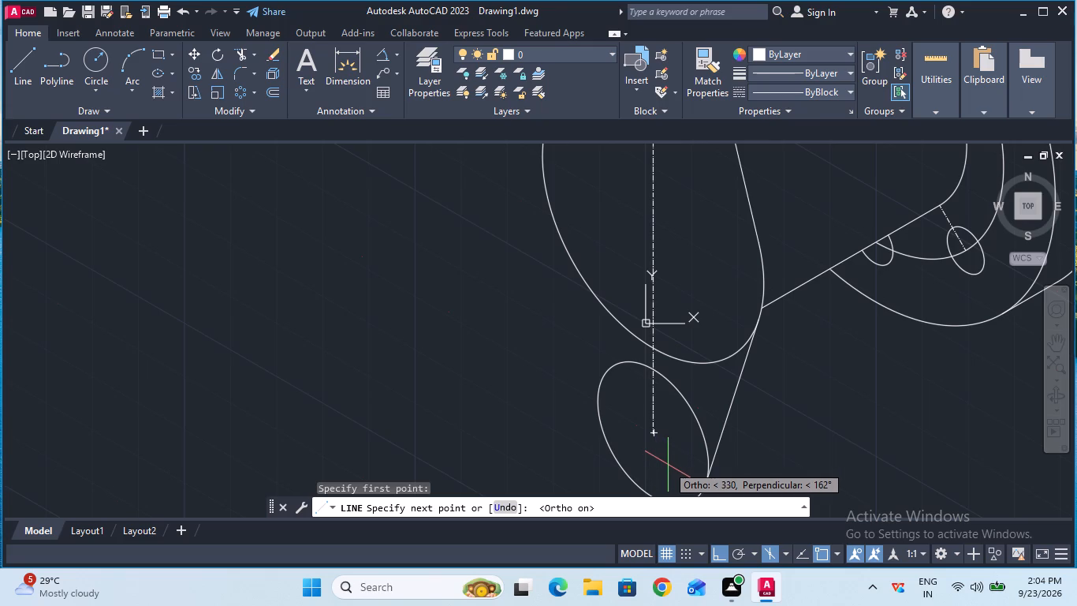
key("F5")
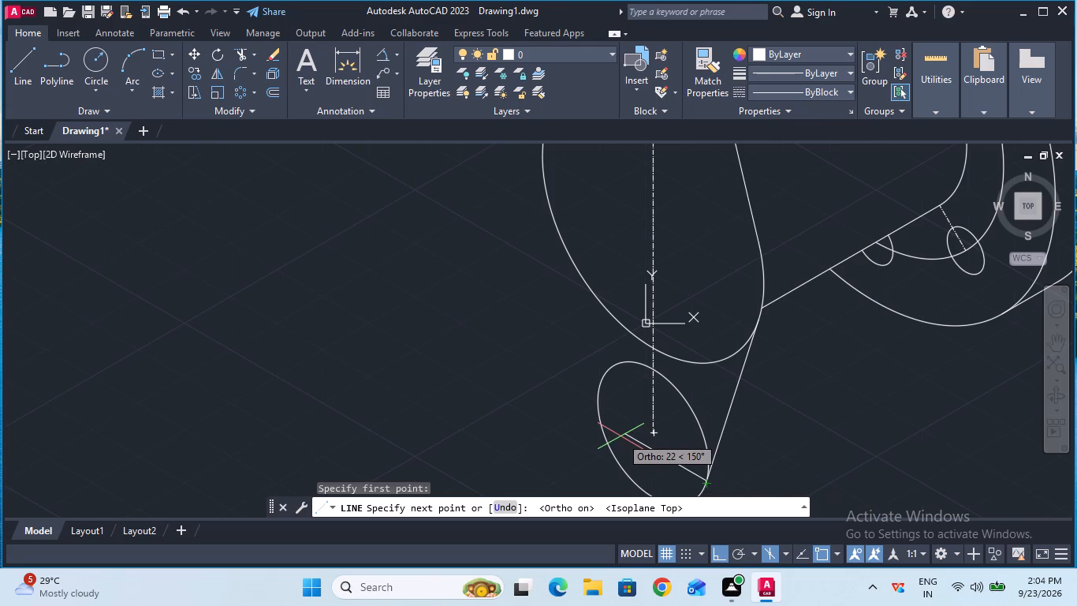
type("22")
key("Return")
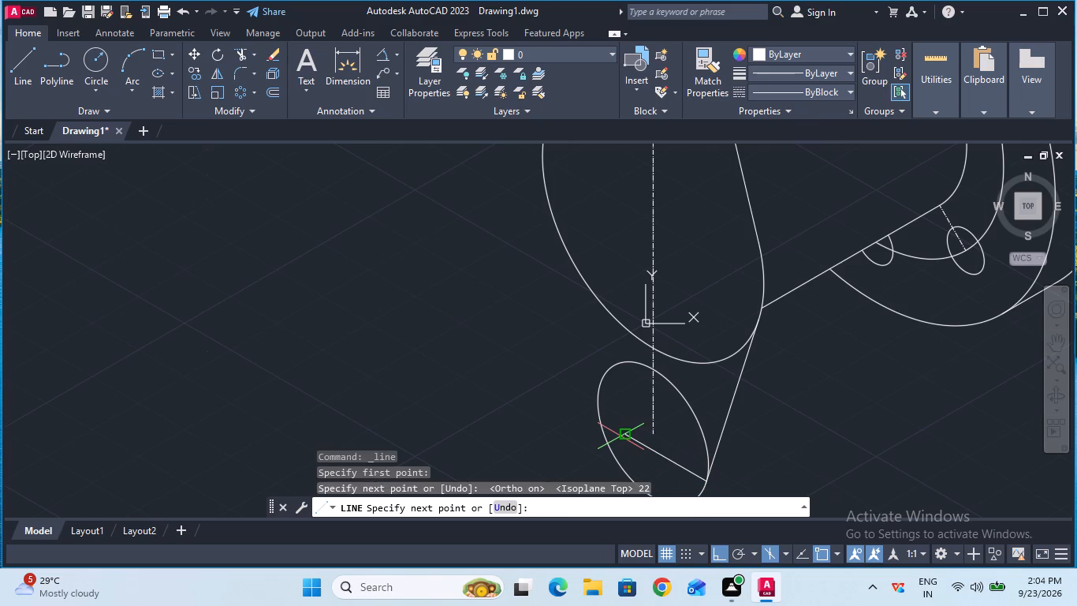
key("Escape")
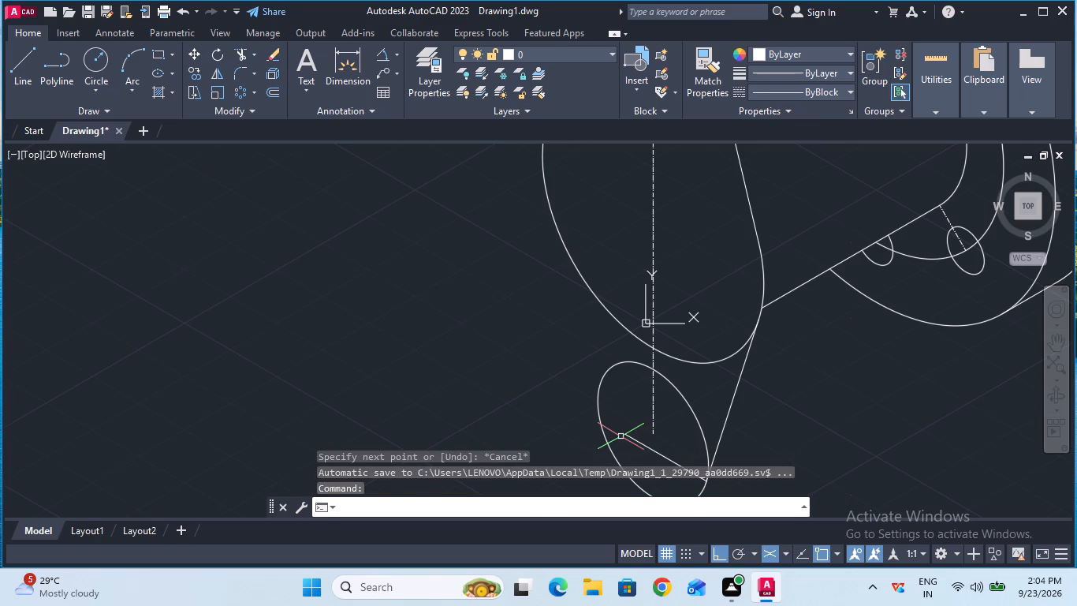
Extend the 22 mm line to meet the left side of the lower 15 mm isocircle.
left_click(255, 59)
left_click(279, 108)
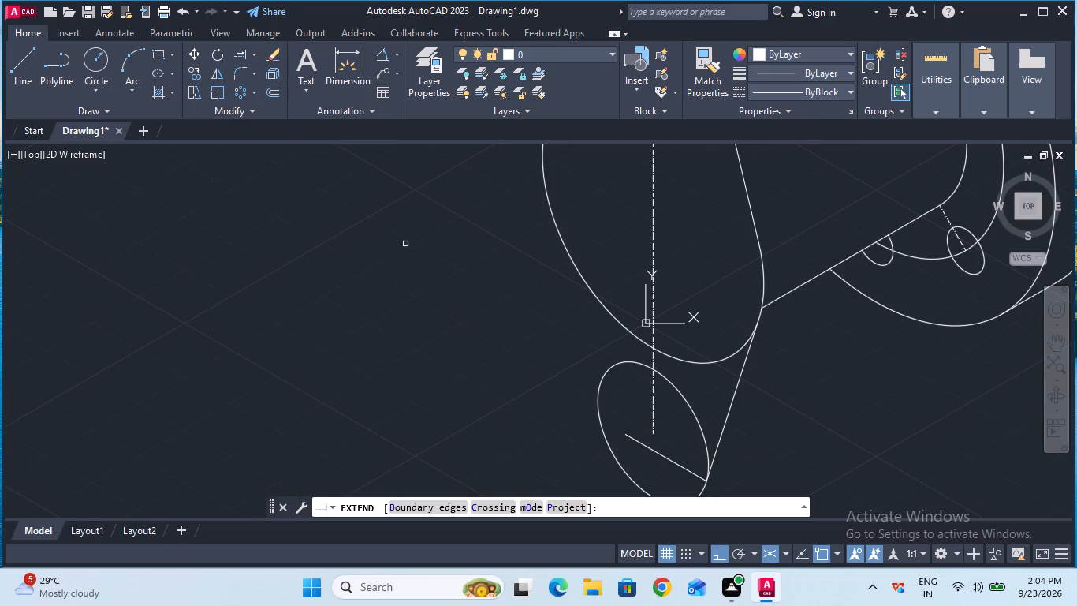
left_click(631, 436)
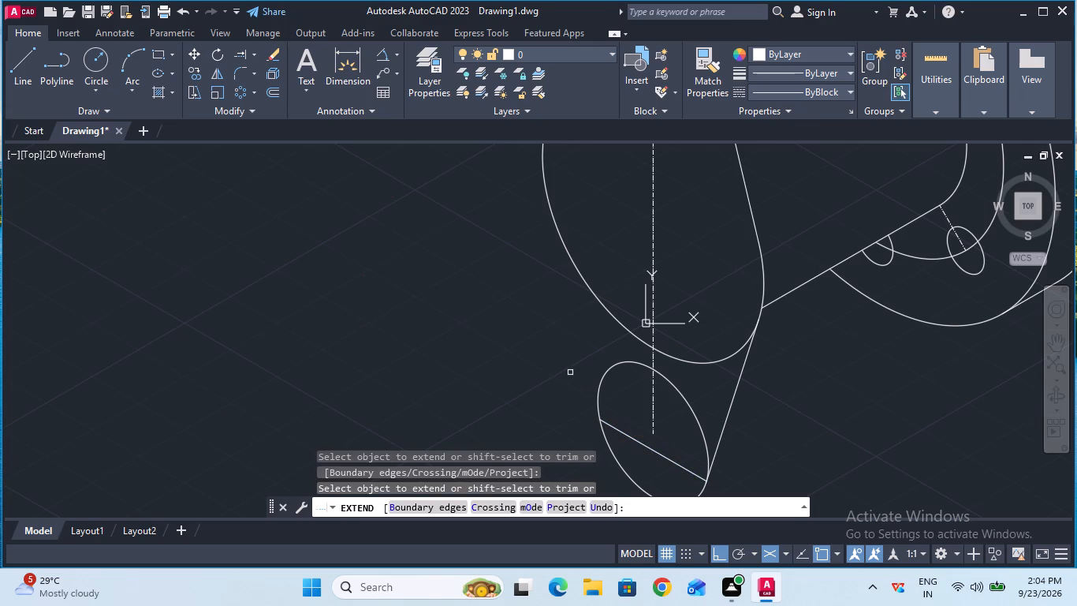
key("Escape")
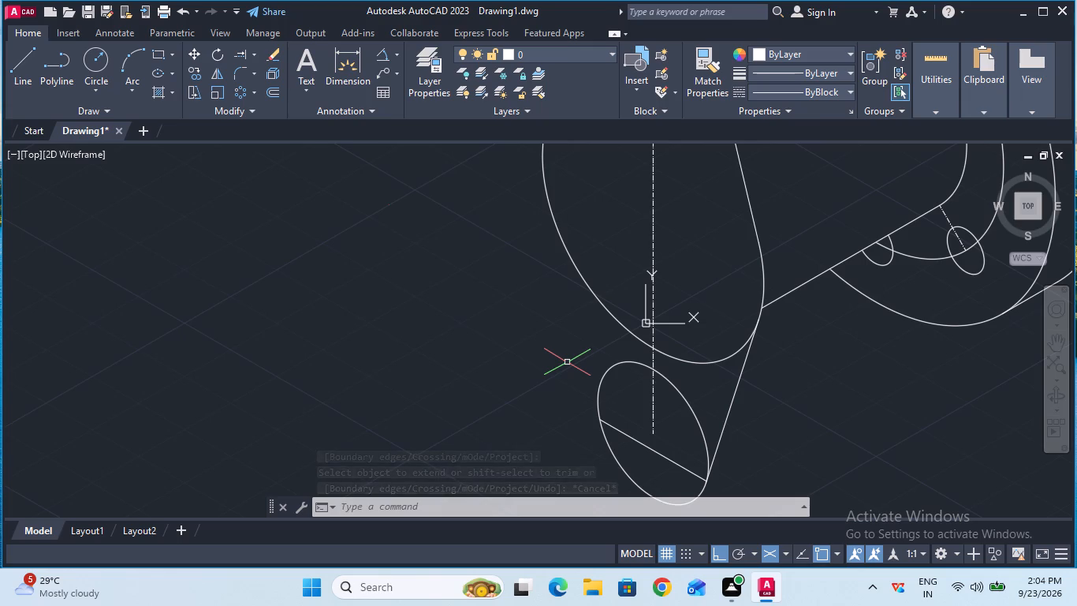
With ortho off, draw a line from the extended line's left end to the left side of the 30 mm isocircle.
key("F8")
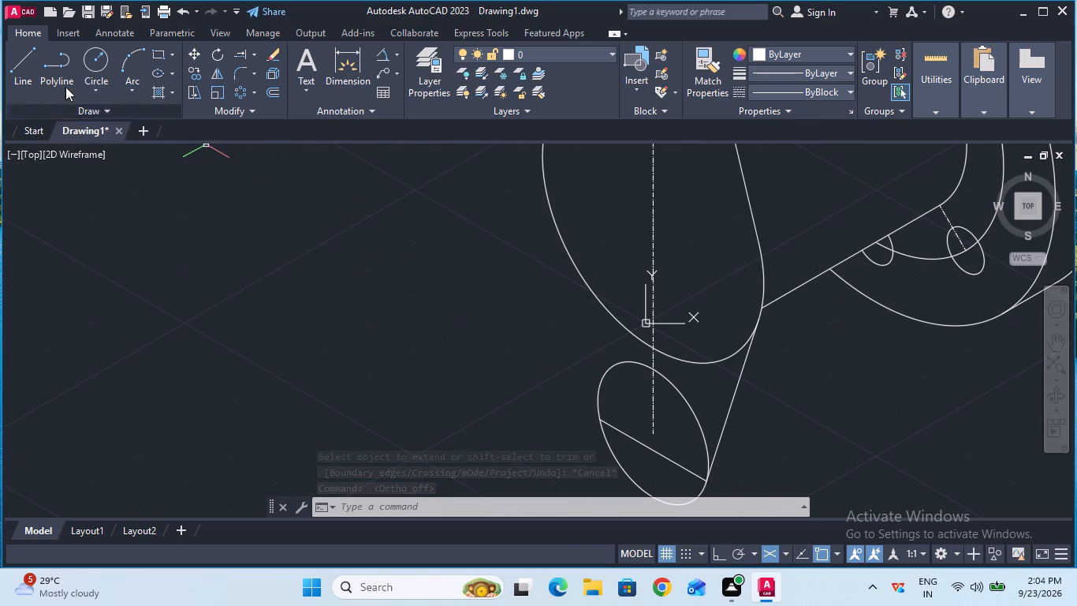
left_click(29, 65)
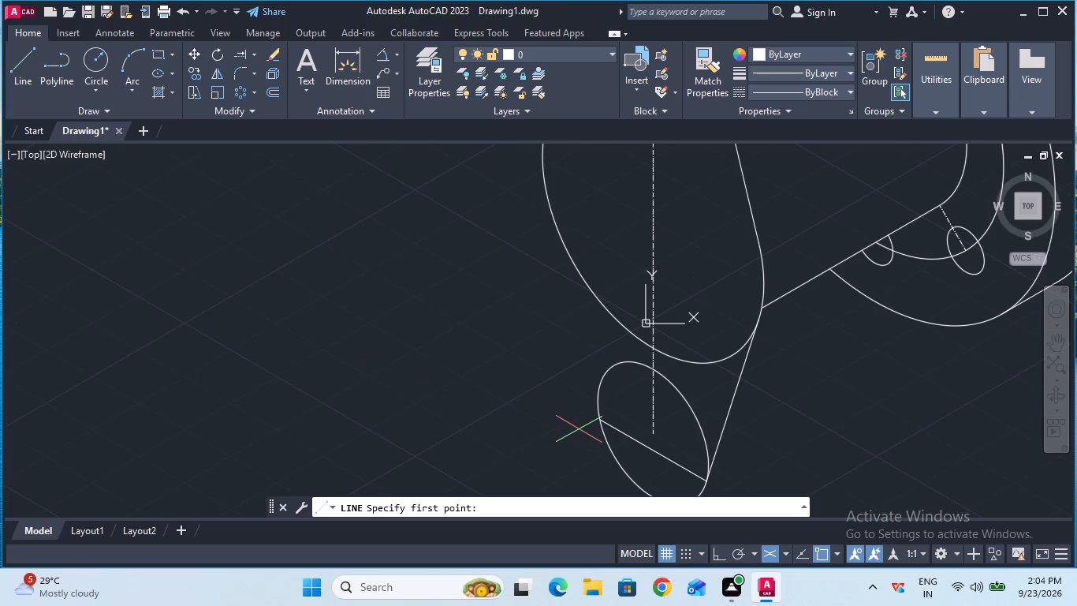
left_click(598, 423)
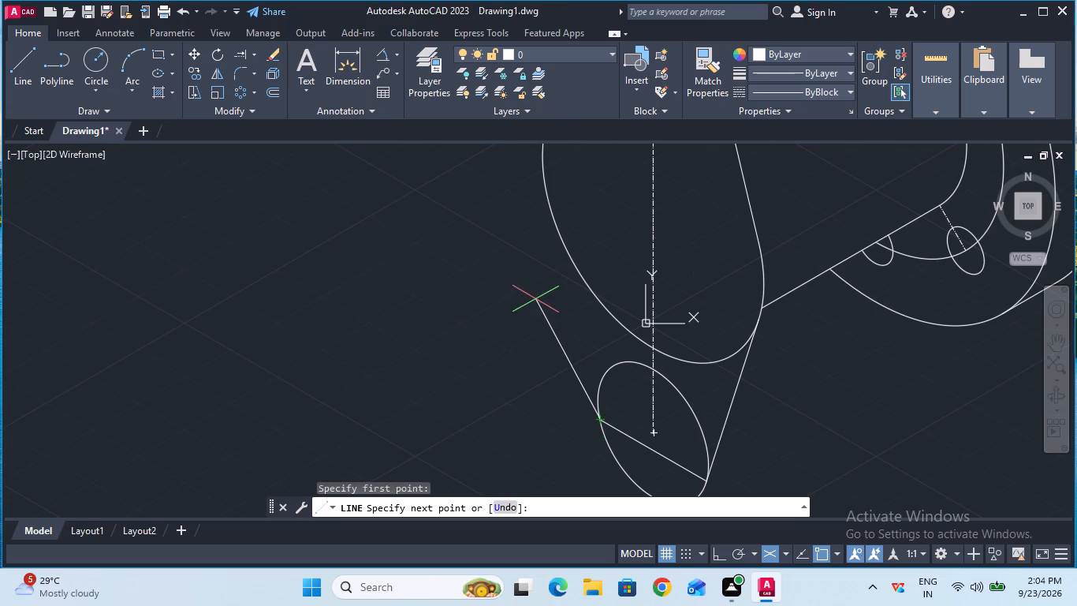
left_click(546, 201)
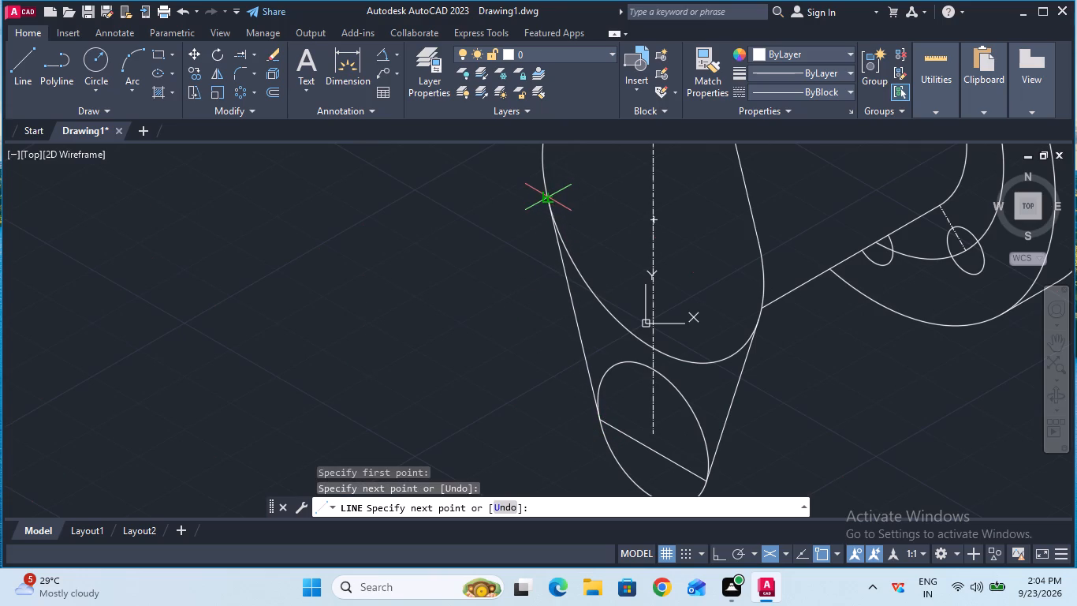
Trim the inner arcs of the 30 mm and lower 15 mm isocircles and remove the 22 mm line, leaving only the plate's outer outline.
scroll(551, 200, "up", 3, "ctrl")
scroll(551, 200, "down", 2, "ctrl")
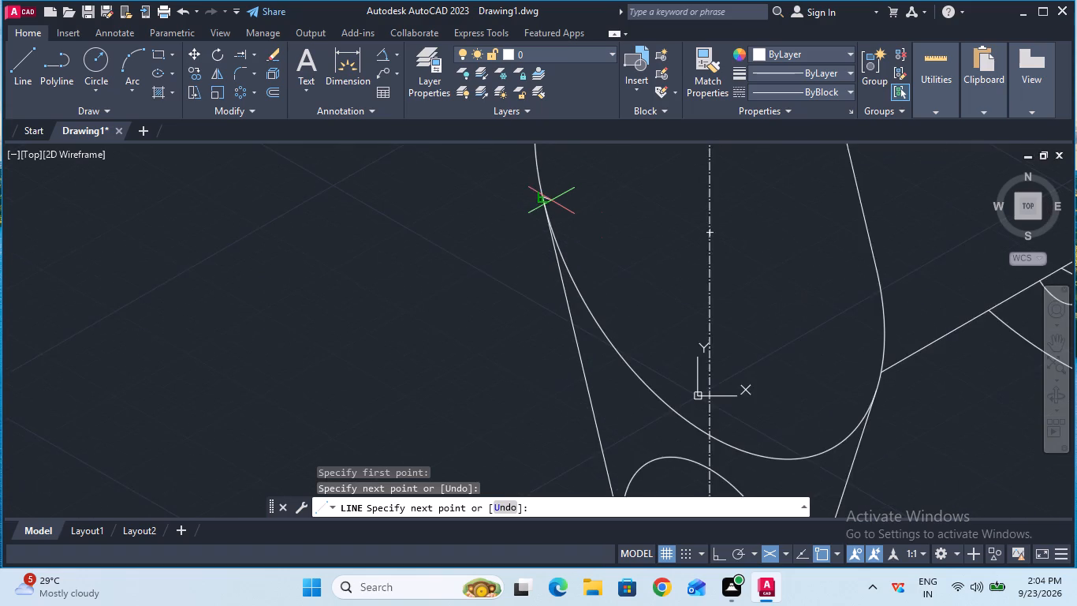
scroll(551, 200, "down", 1, "ctrl")
key("Escape")
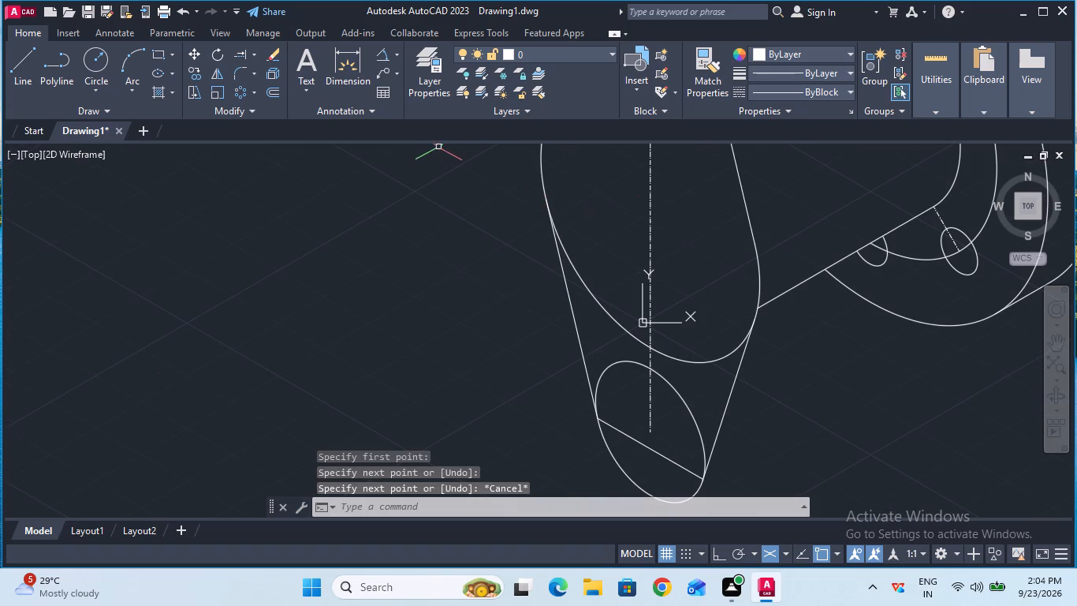
left_click(251, 56)
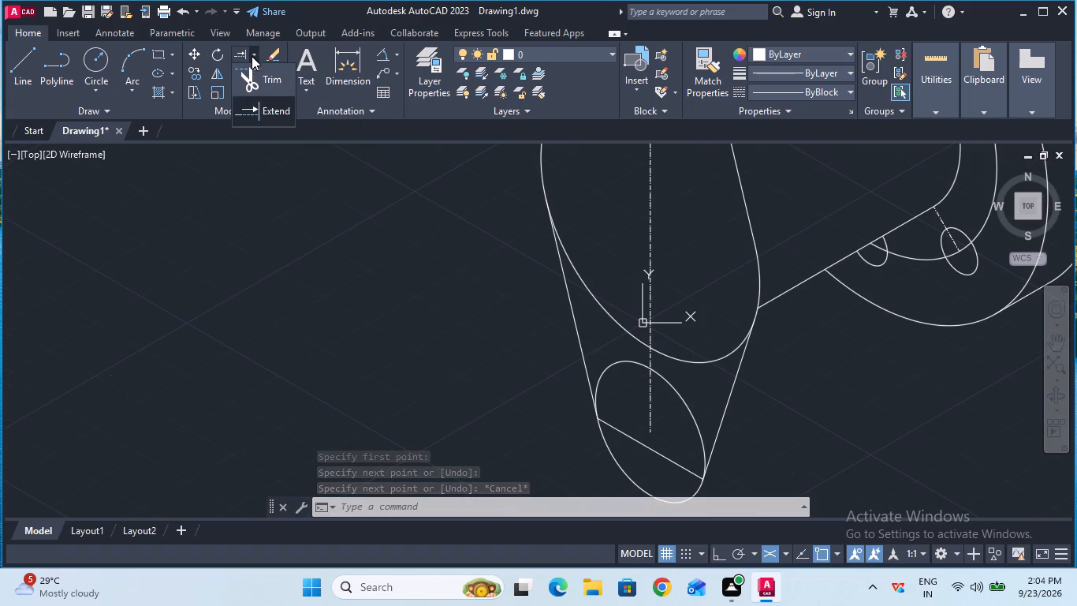
left_click(258, 82)
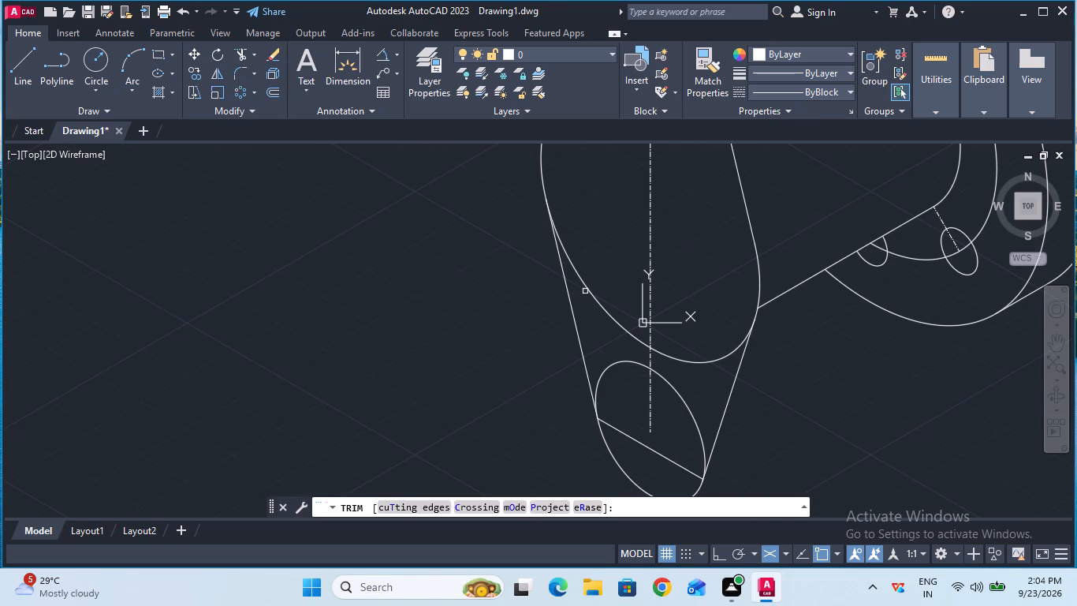
left_click(589, 292)
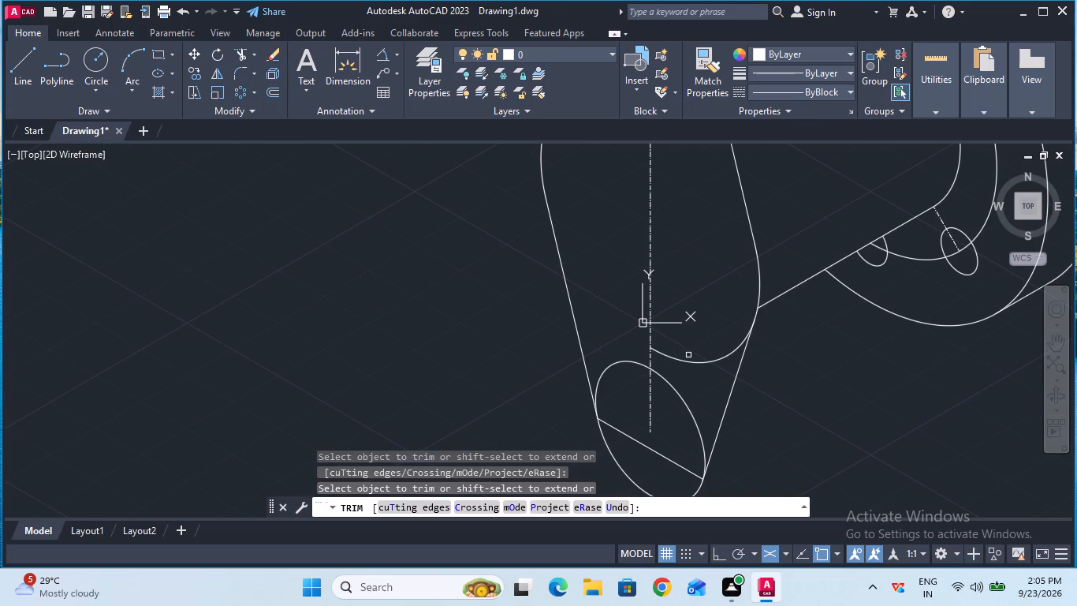
left_click(701, 361)
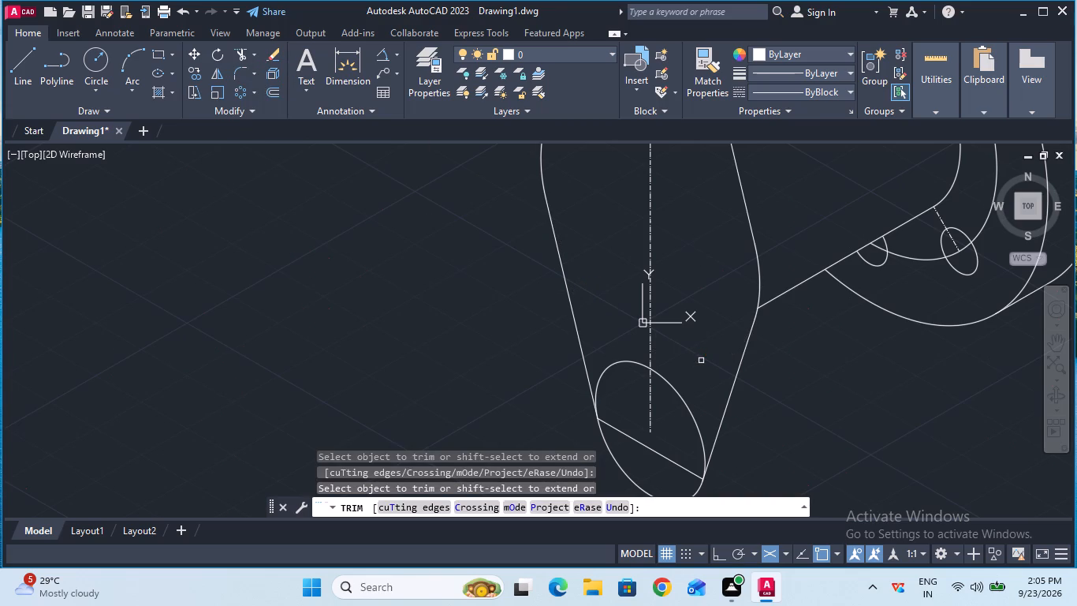
left_click(671, 387)
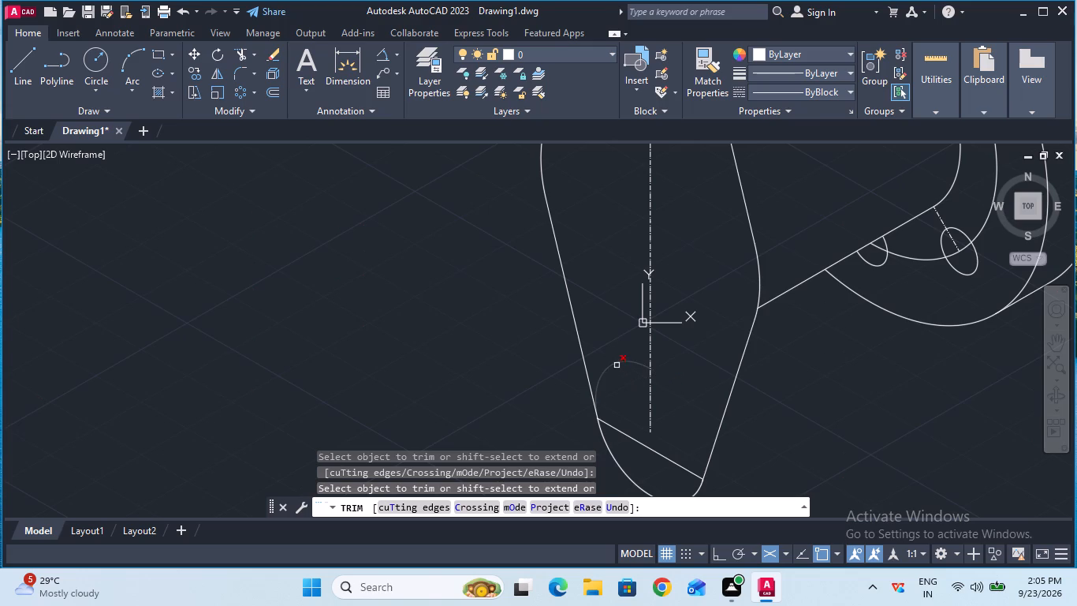
left_click(617, 365)
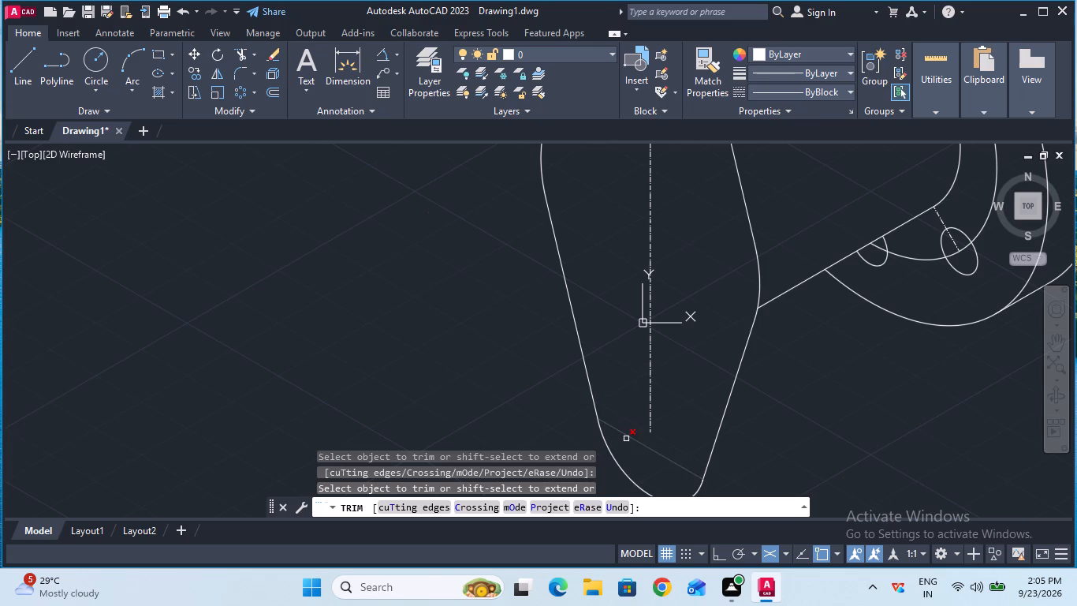
left_click(626, 439)
scroll(626, 439, "down", 3, "ctrl")
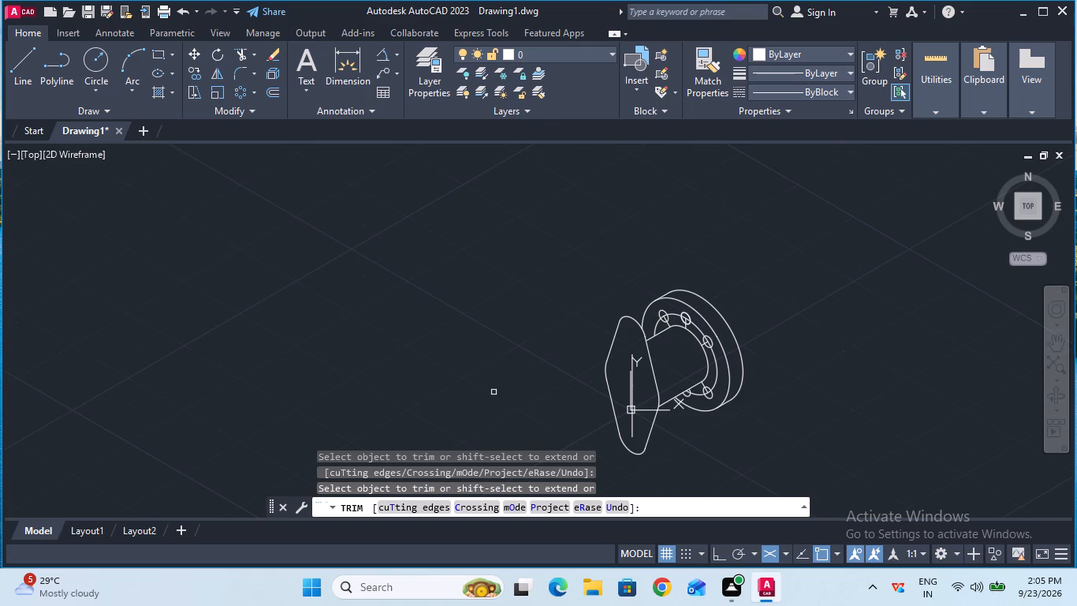
key("Escape")
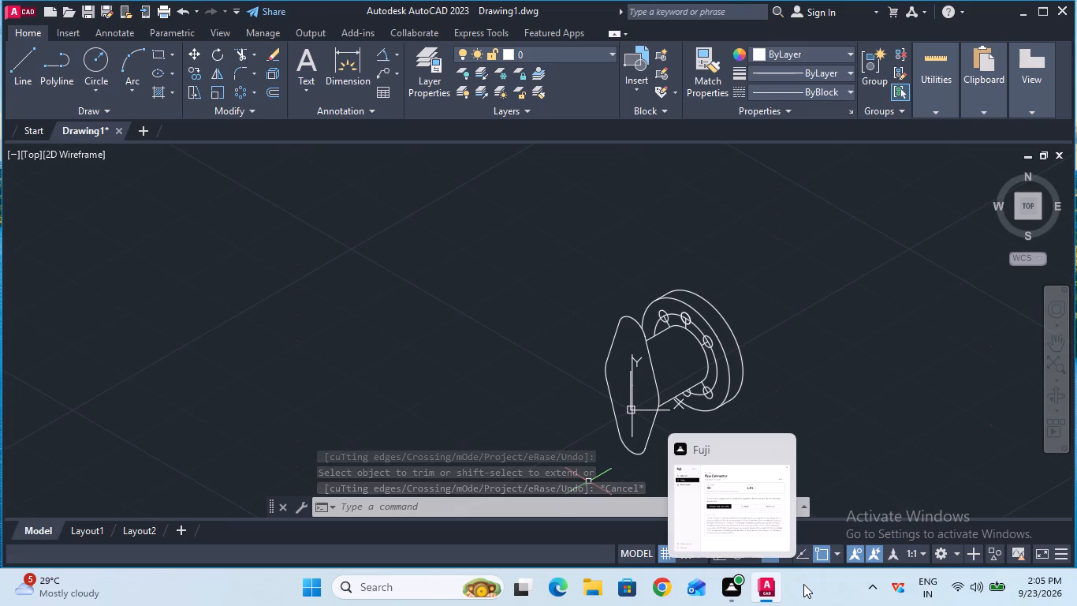
Copy the complete front plate outline 15 mm along the isometric pipe axis with ortho on, away from the round flange.
scroll(648, 467, "up", 1, "ctrl")
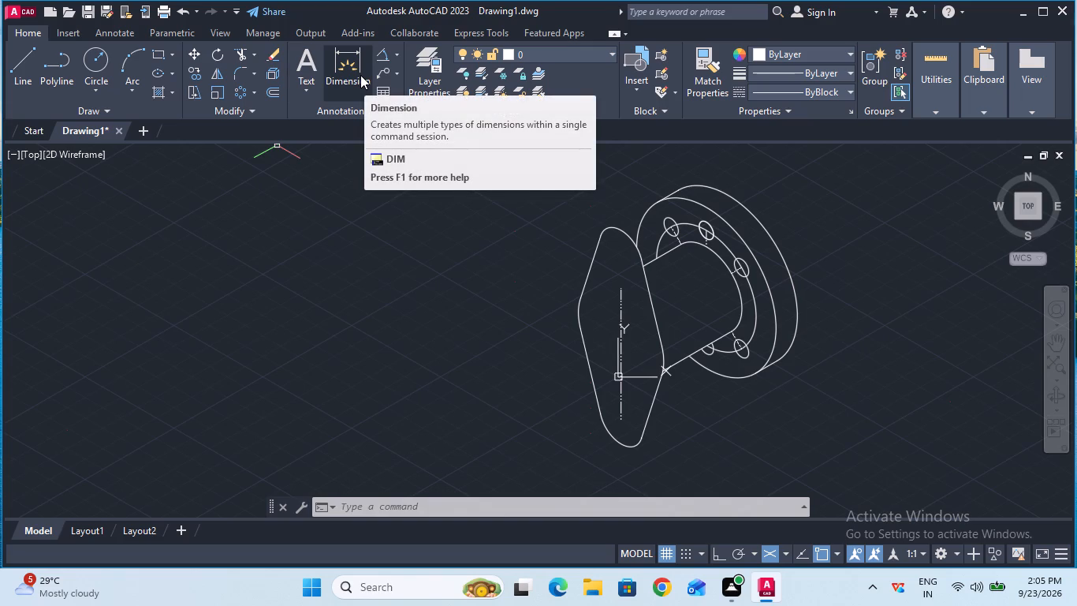
left_click(203, 76)
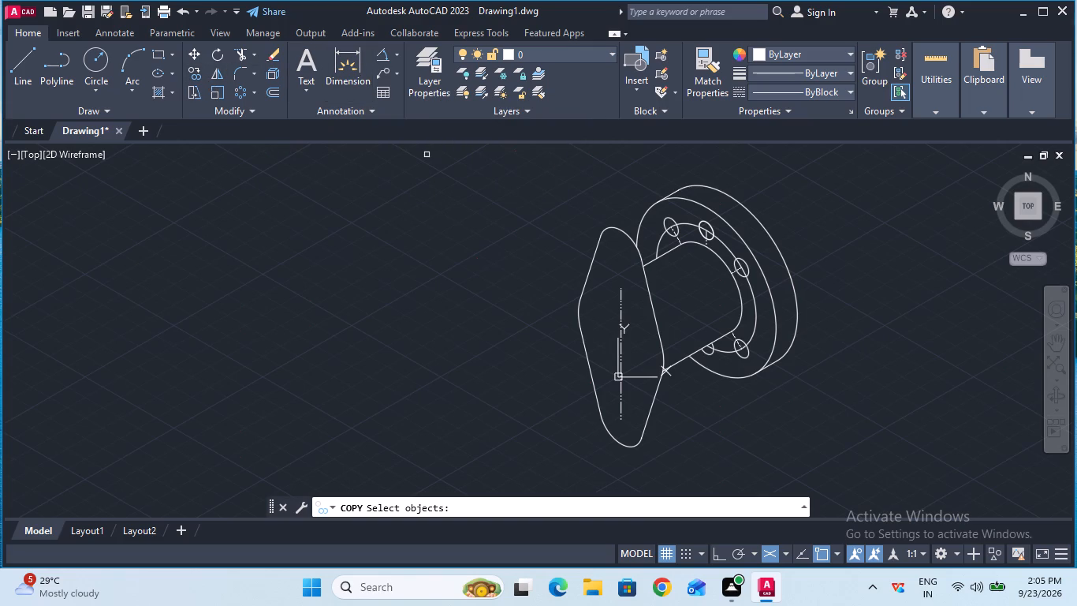
left_click(586, 278)
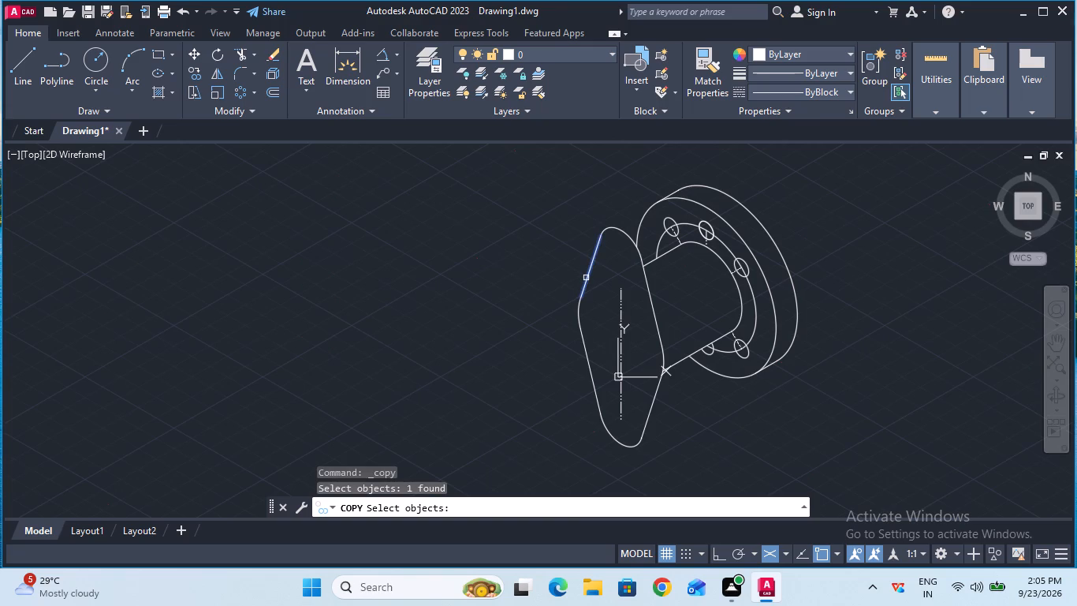
left_click(628, 232, "shift")
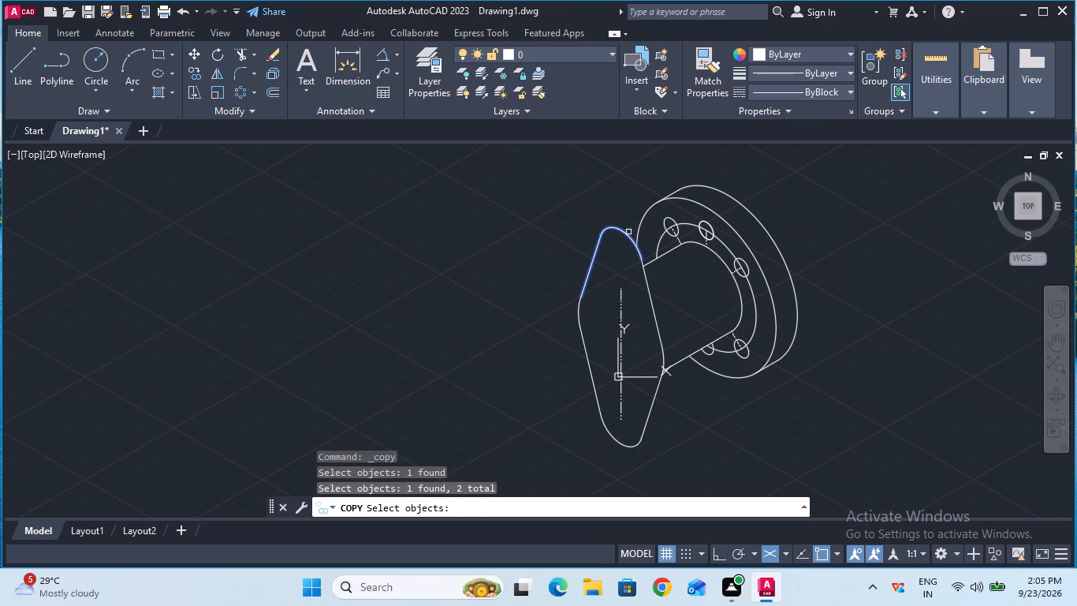
left_click(647, 286, "shift")
left_click(662, 357, "shift")
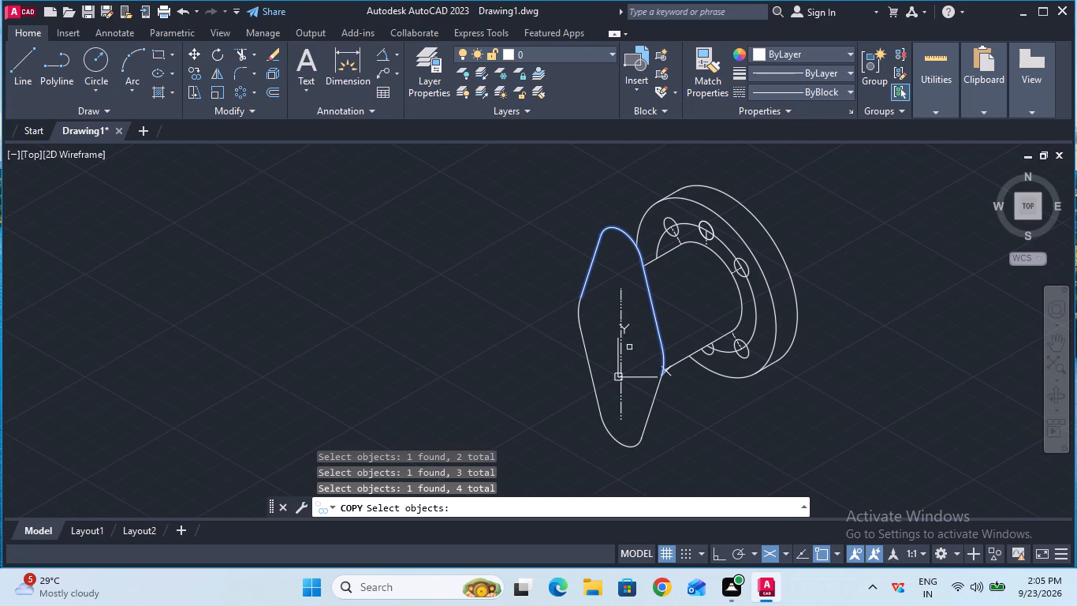
left_click(577, 318, "shift")
left_click(587, 356, "shift")
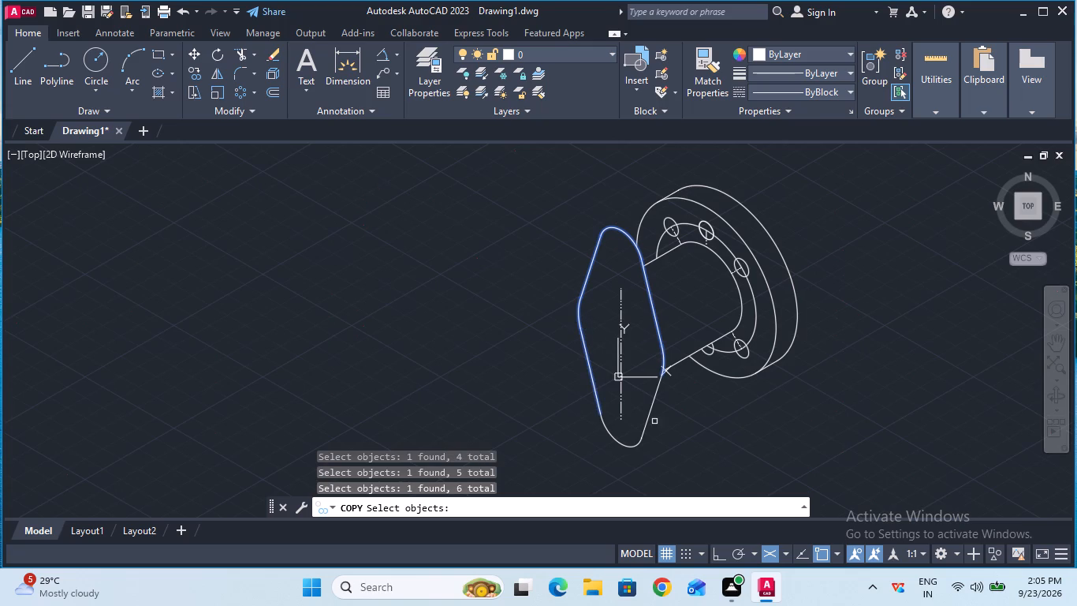
left_click(650, 417, "shift")
left_click(624, 443, "shift")
key("Return")
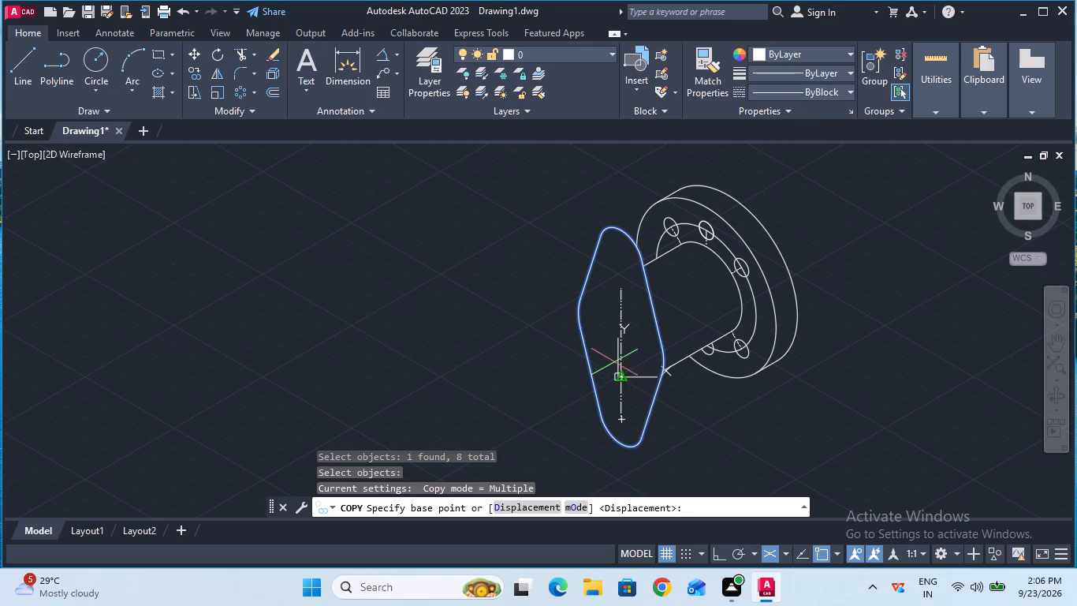
left_click(660, 352)
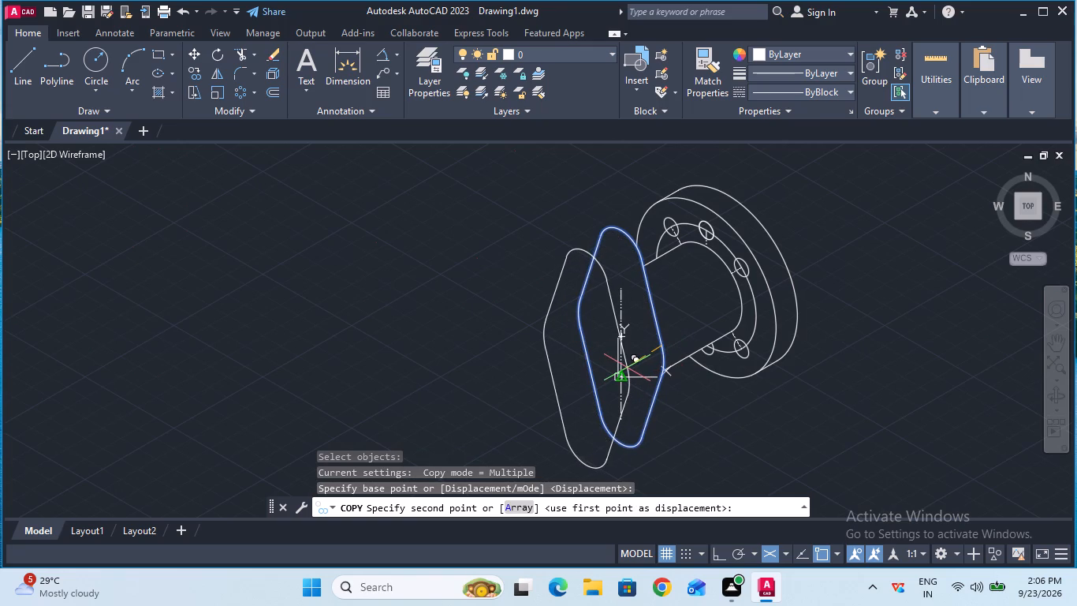
key("1")
key("F8")
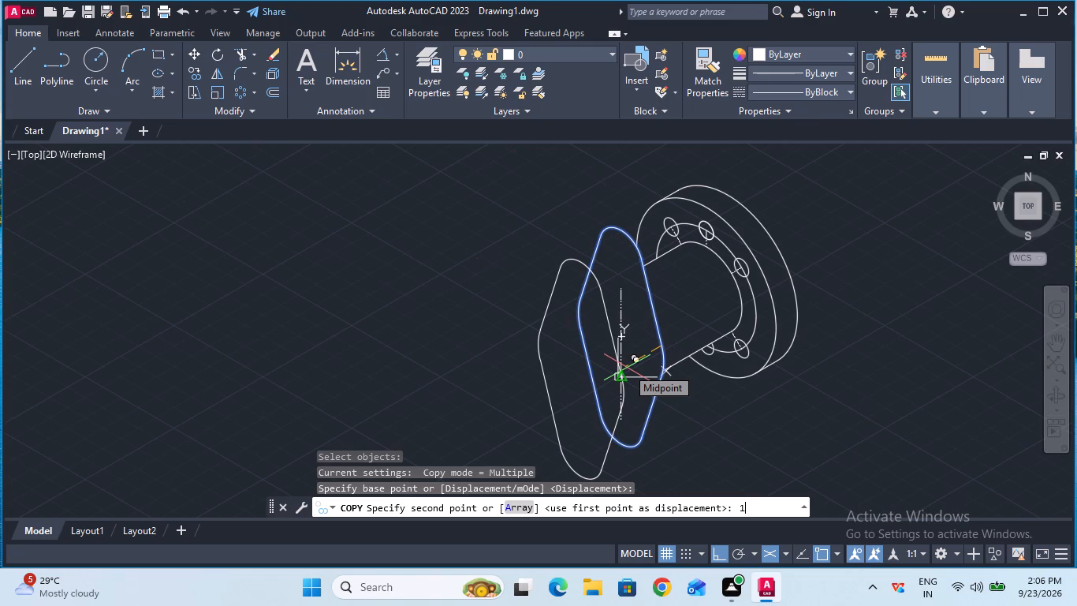
key("5")
key("Return")
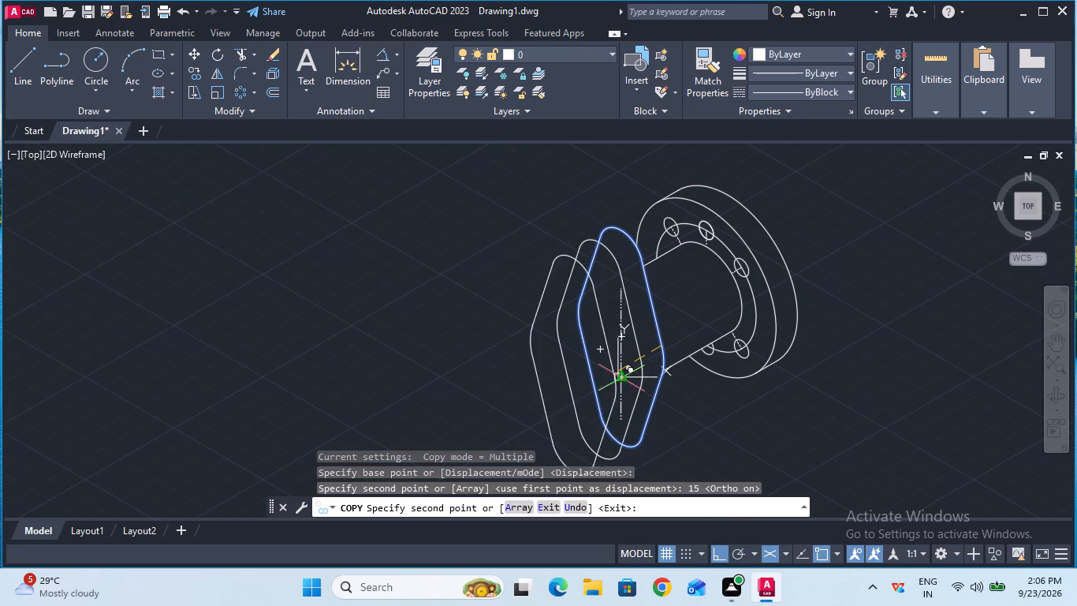
key("Escape")
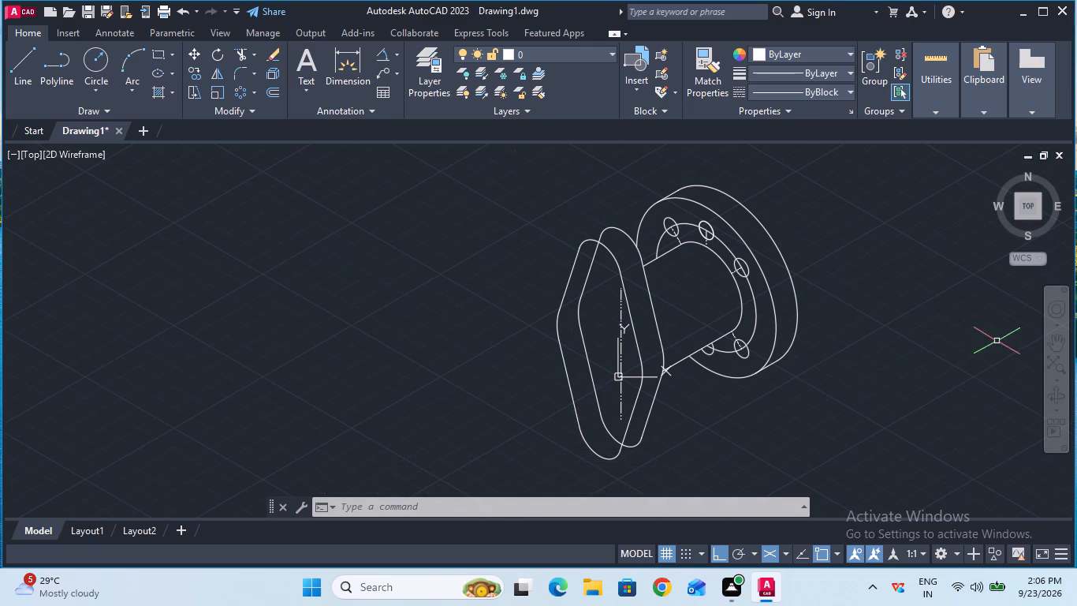
Trim the original plate outline's left line, arc and lower edges hidden behind the copied front outline.
left_click(1051, 342)
left_click_drag(794, 303, 788, 269)
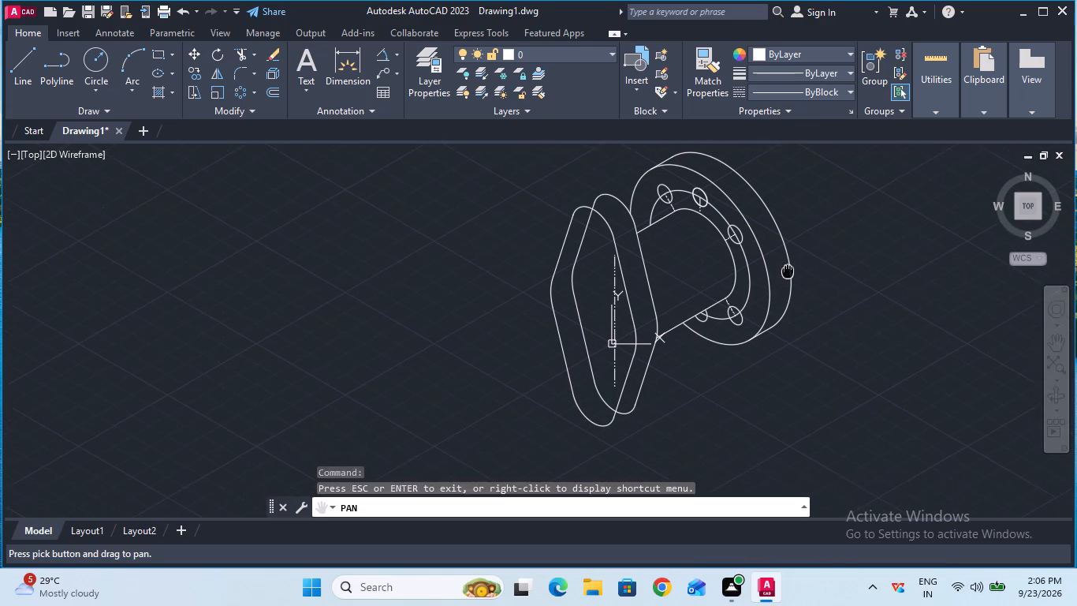
left_click_drag(788, 269, 793, 291)
key("Escape")
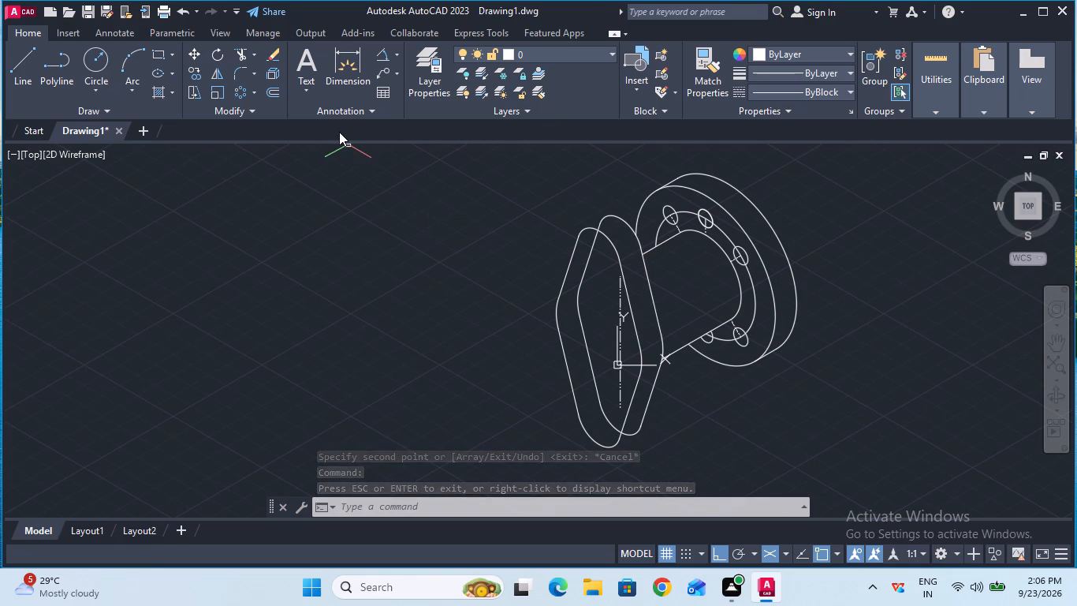
left_click(244, 61)
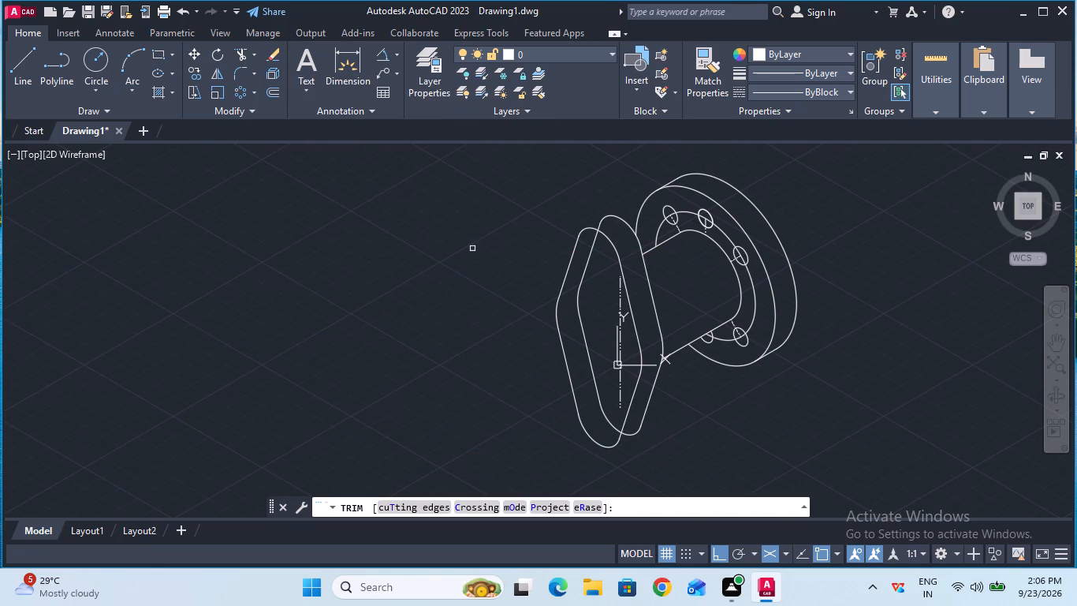
left_click(583, 282)
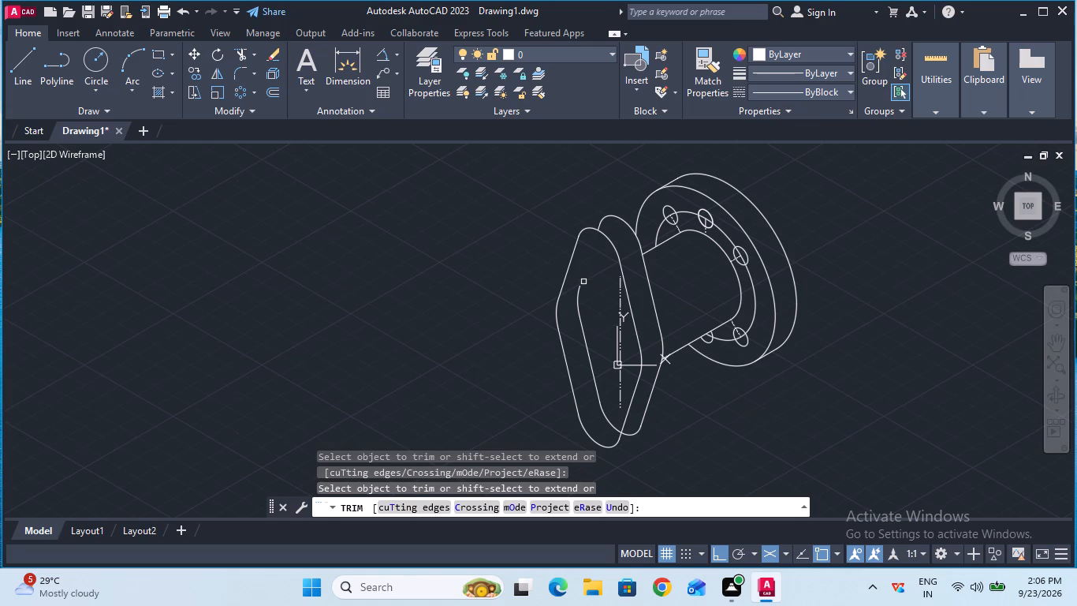
left_click(578, 288)
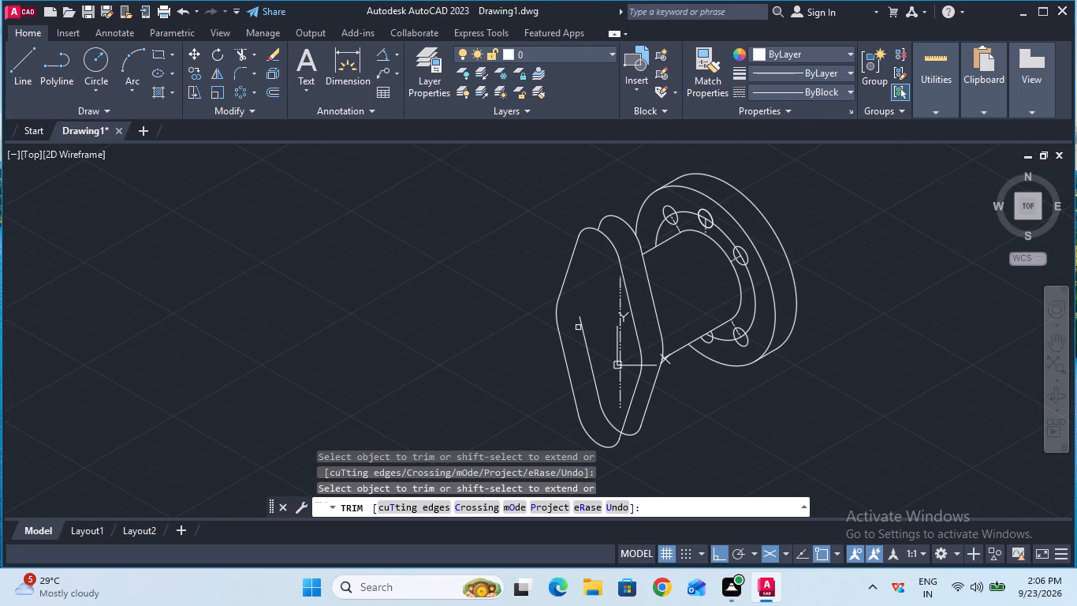
left_click(581, 327)
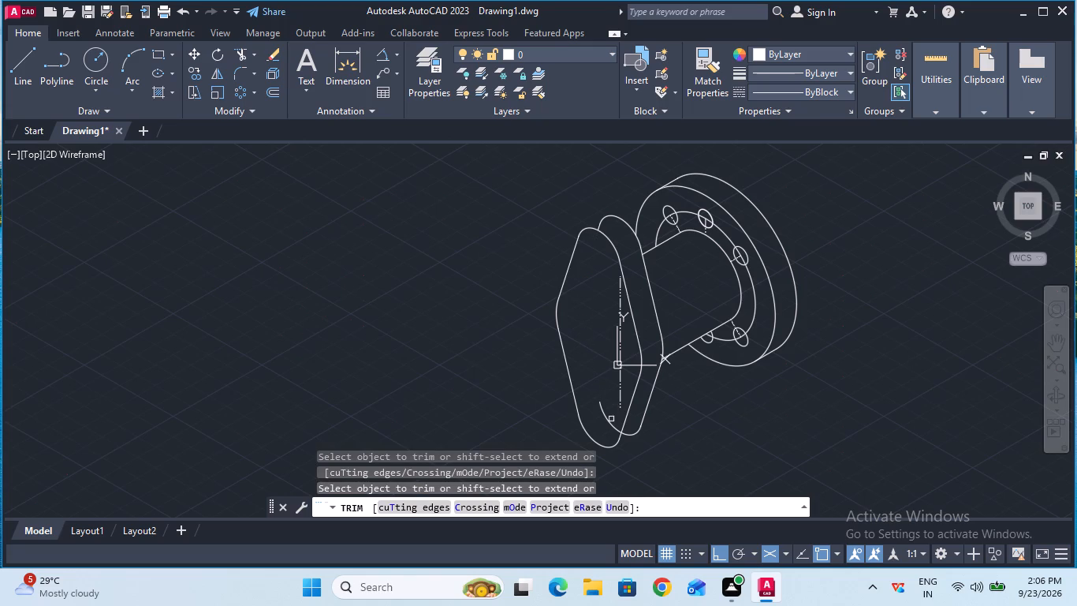
left_click(609, 420)
key("Escape")
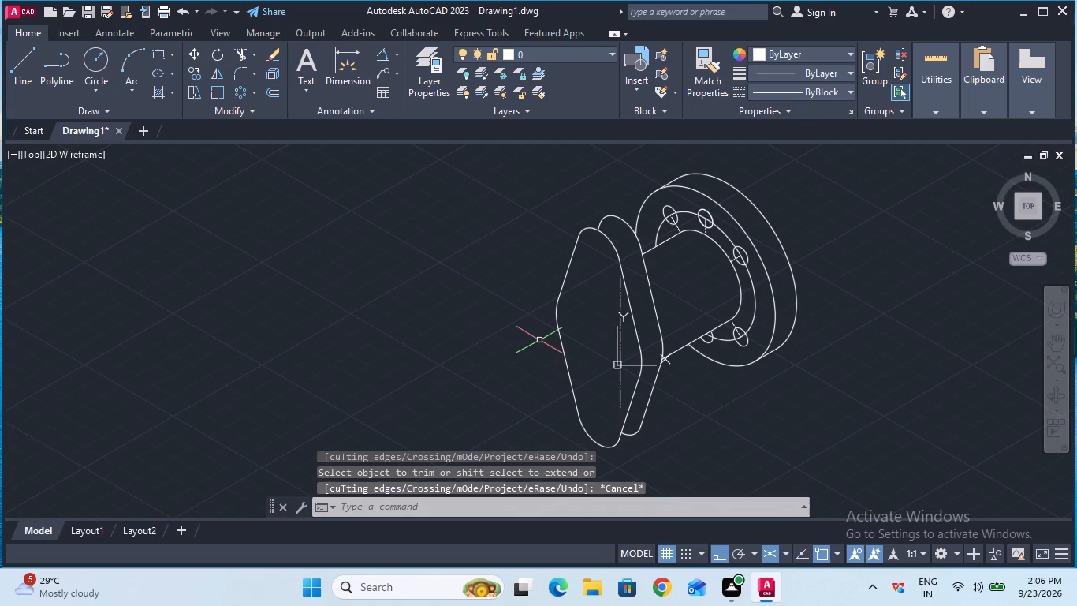
Draw a thickness line joining the front plate's upper-left arc to the matching top arc of the rear outline.
left_click(23, 87)
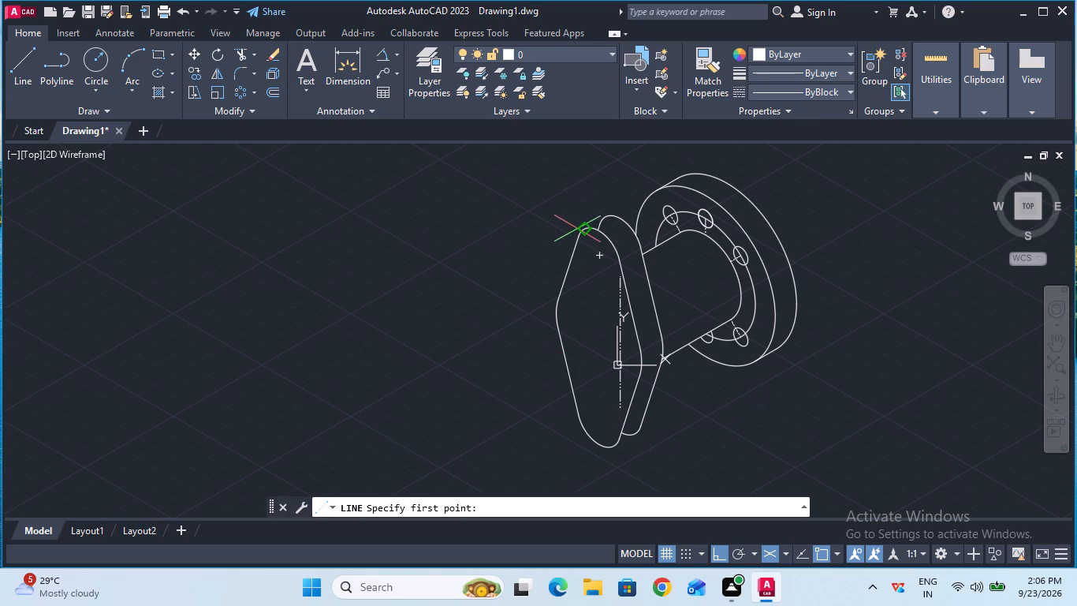
left_click(580, 230)
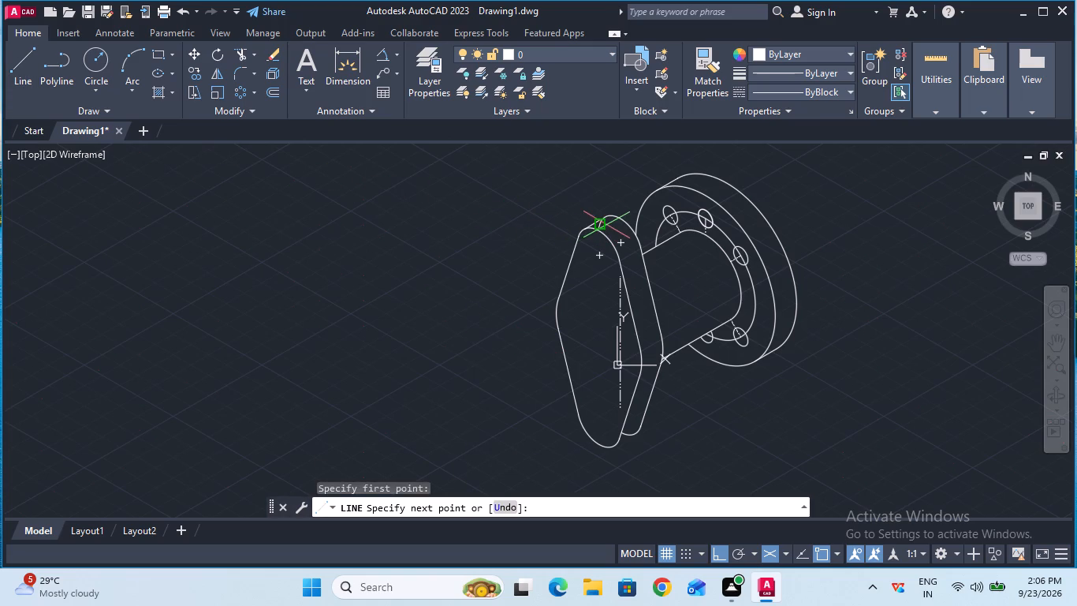
left_click(615, 219)
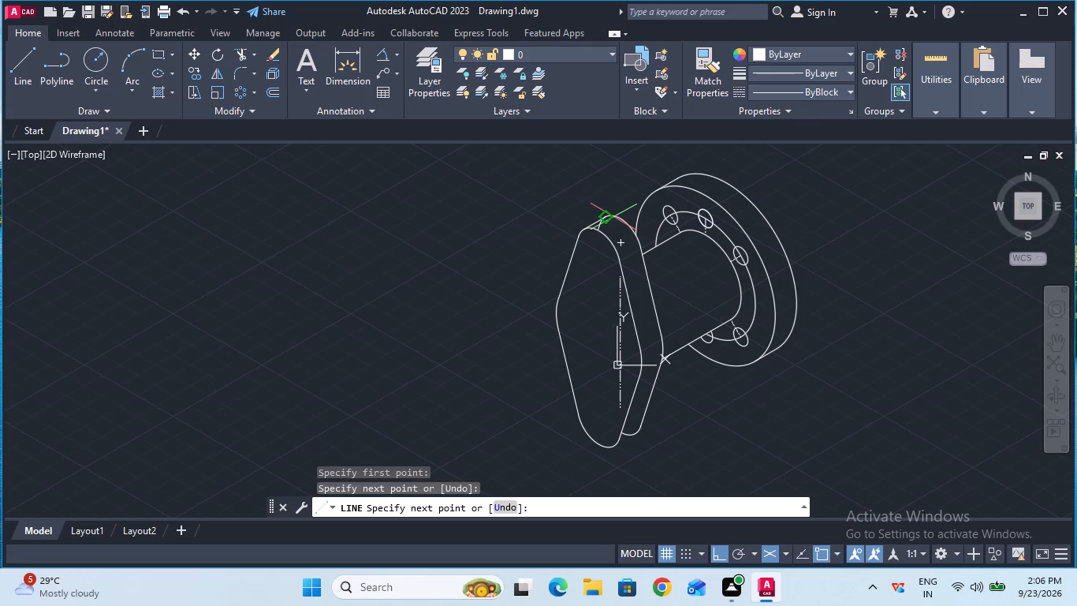
key("Escape")
scroll(608, 211, "up", 2, "ctrl")
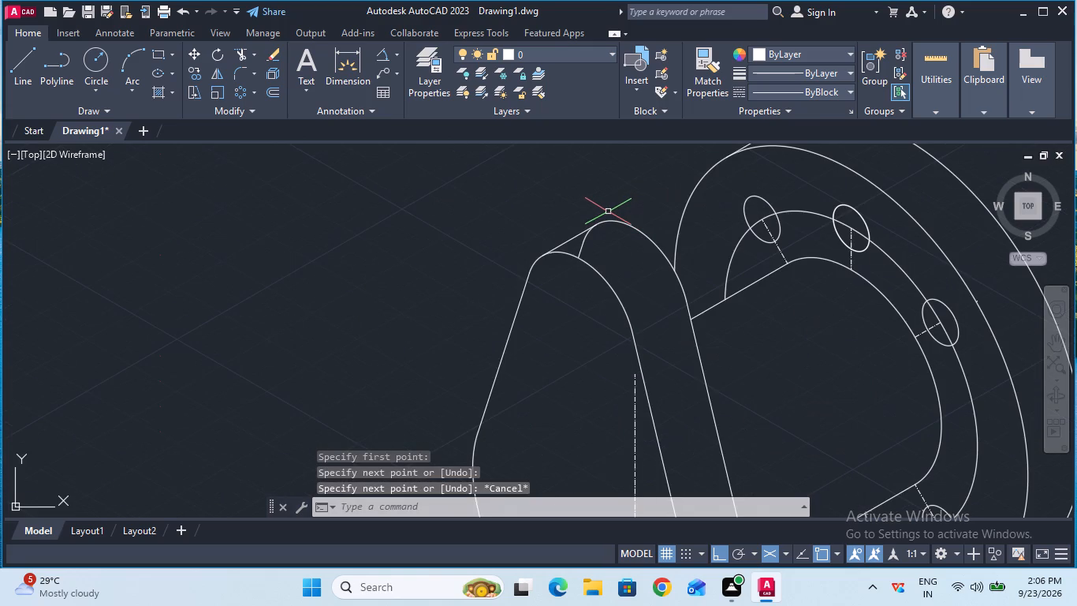
scroll(608, 211, "down", 2, "ctrl")
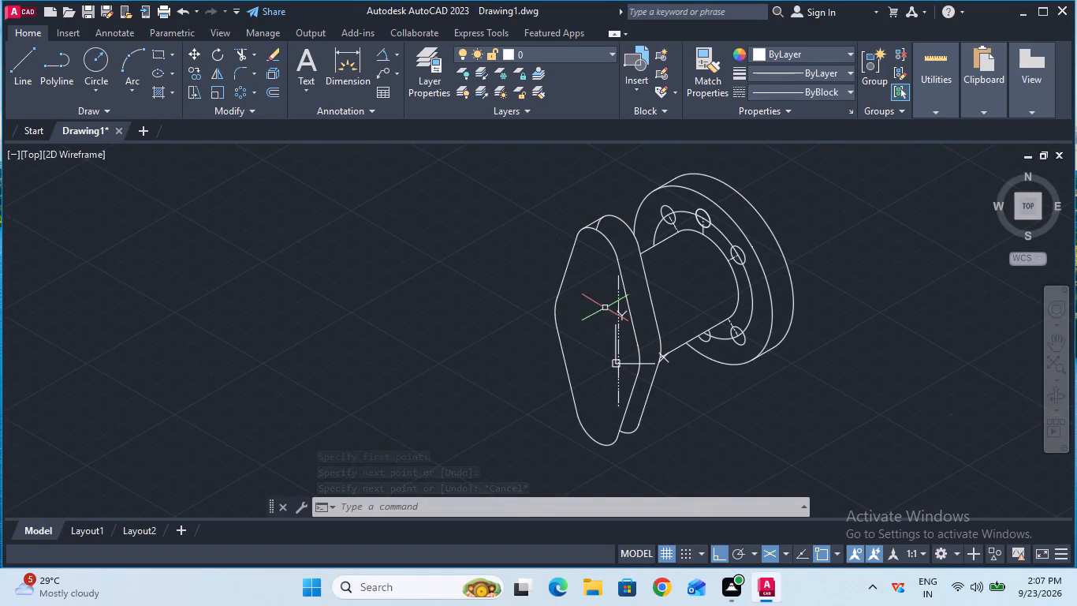
Erase the two vertical centerline segments from the front plate's face.
left_click(276, 55)
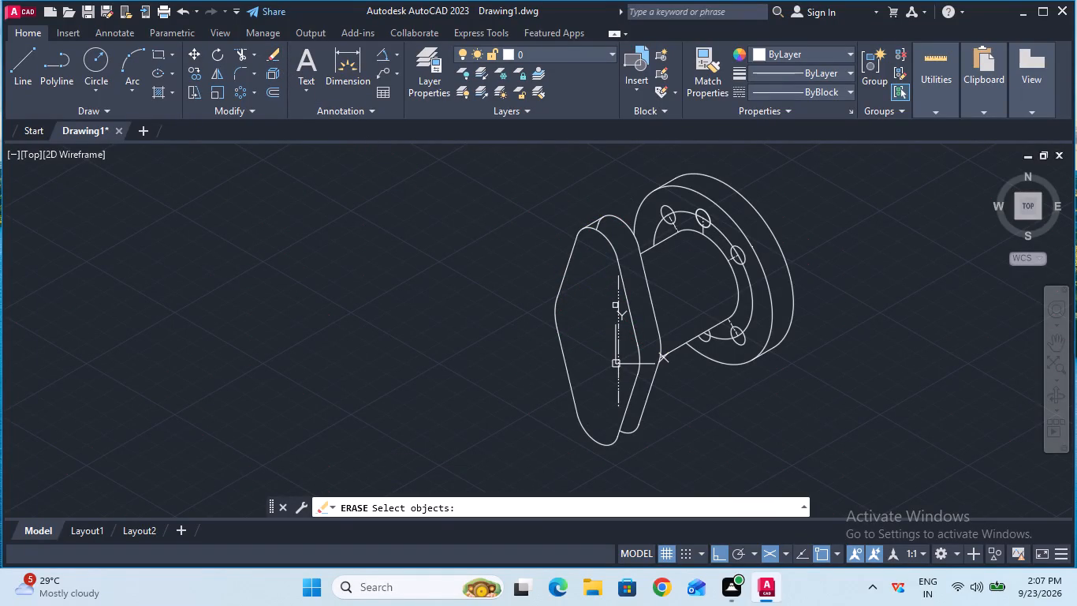
left_click(618, 307)
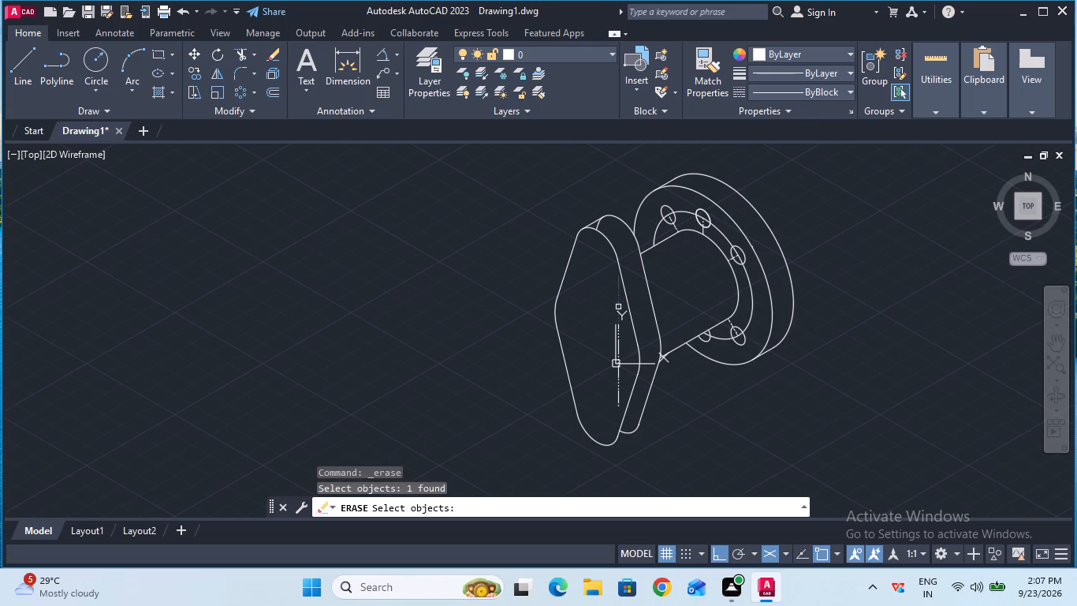
key("Return")
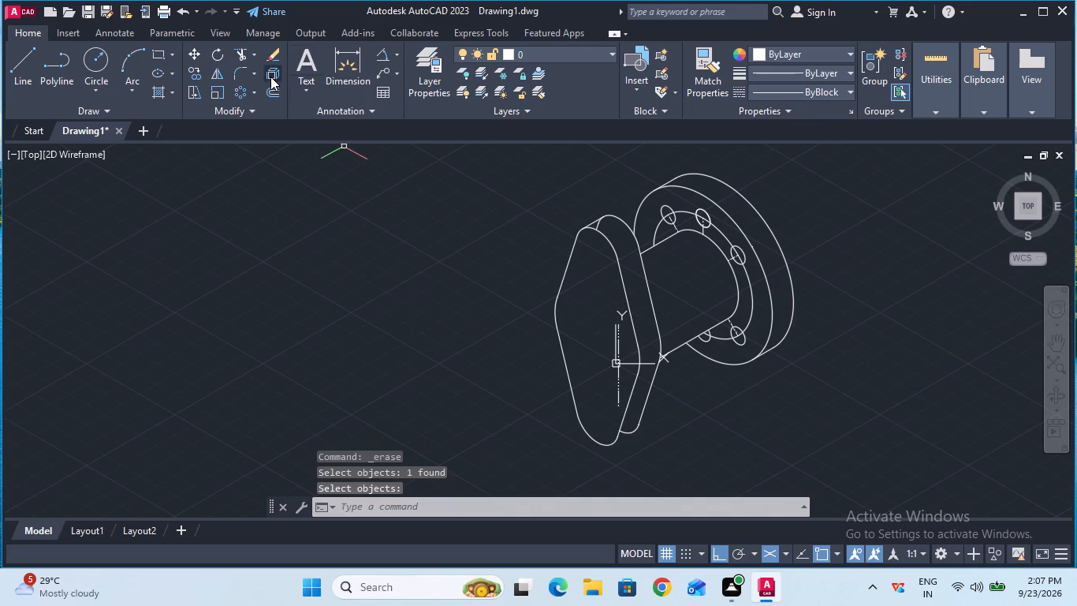
left_click(270, 54)
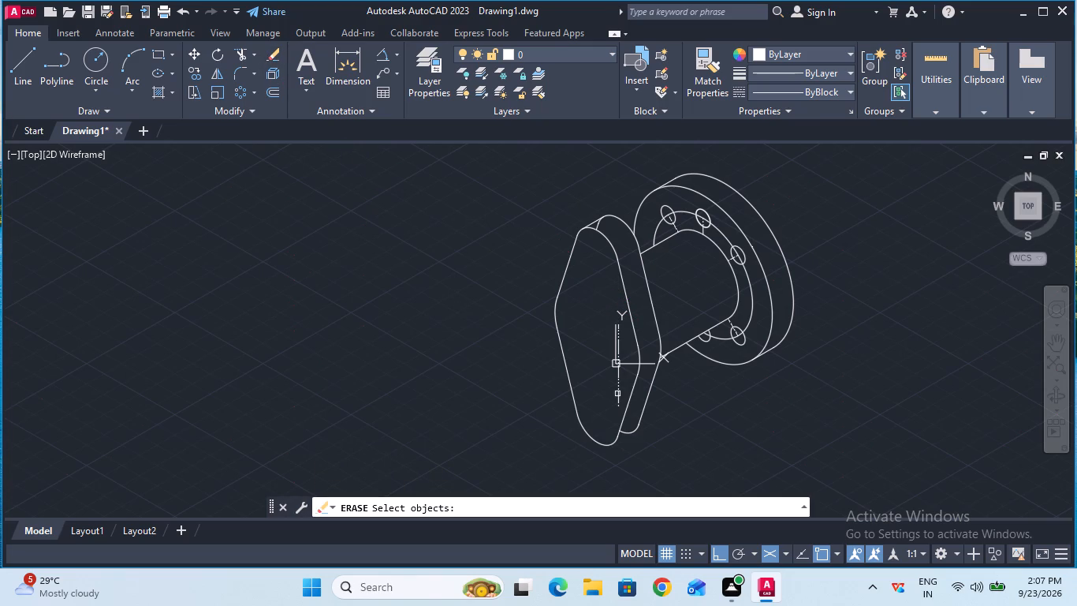
left_click(619, 391)
key("Return")
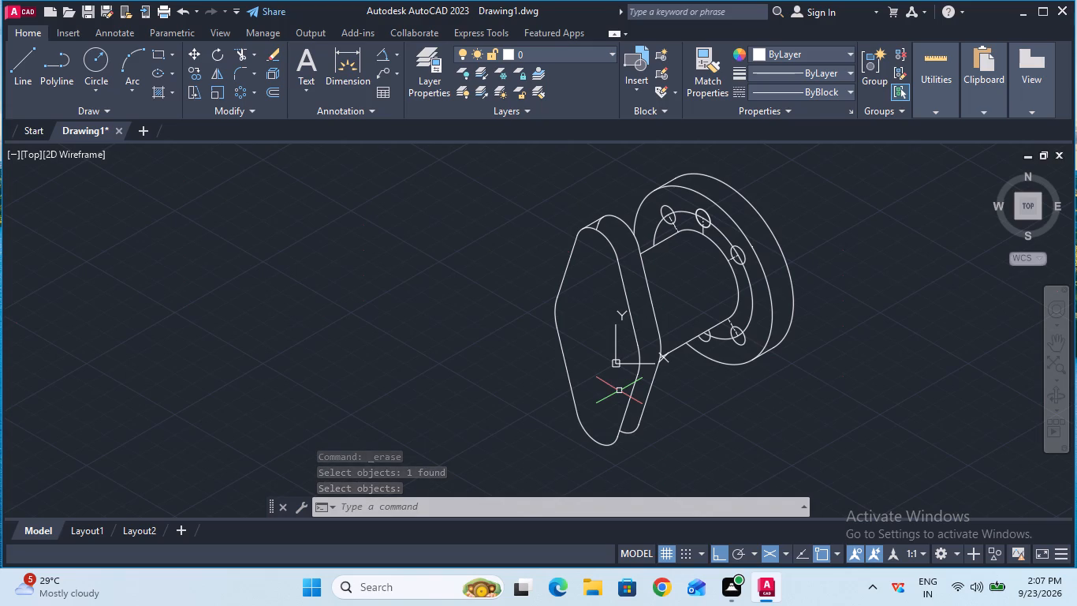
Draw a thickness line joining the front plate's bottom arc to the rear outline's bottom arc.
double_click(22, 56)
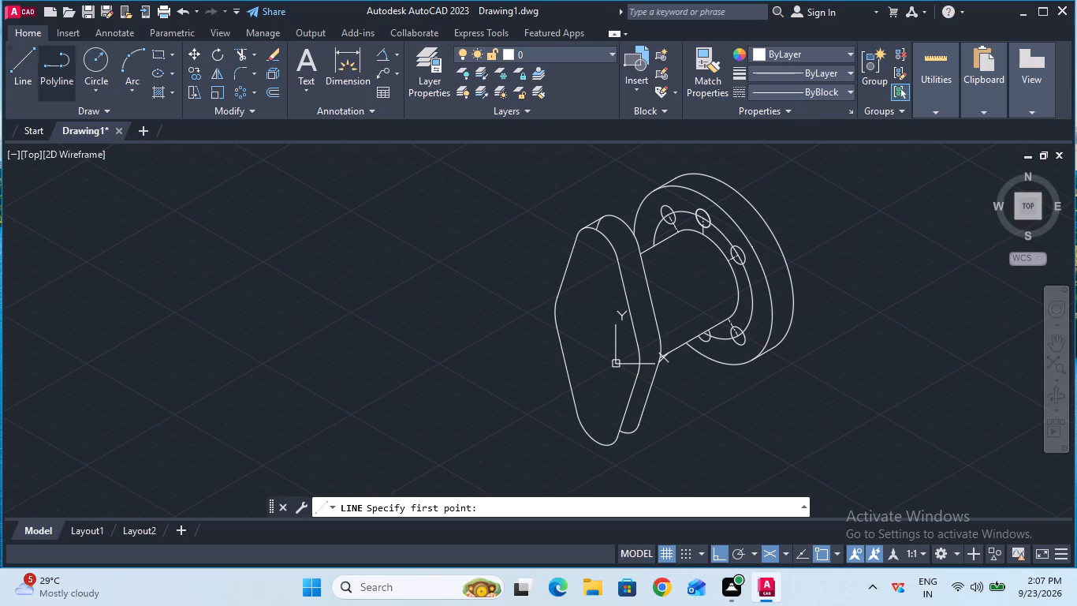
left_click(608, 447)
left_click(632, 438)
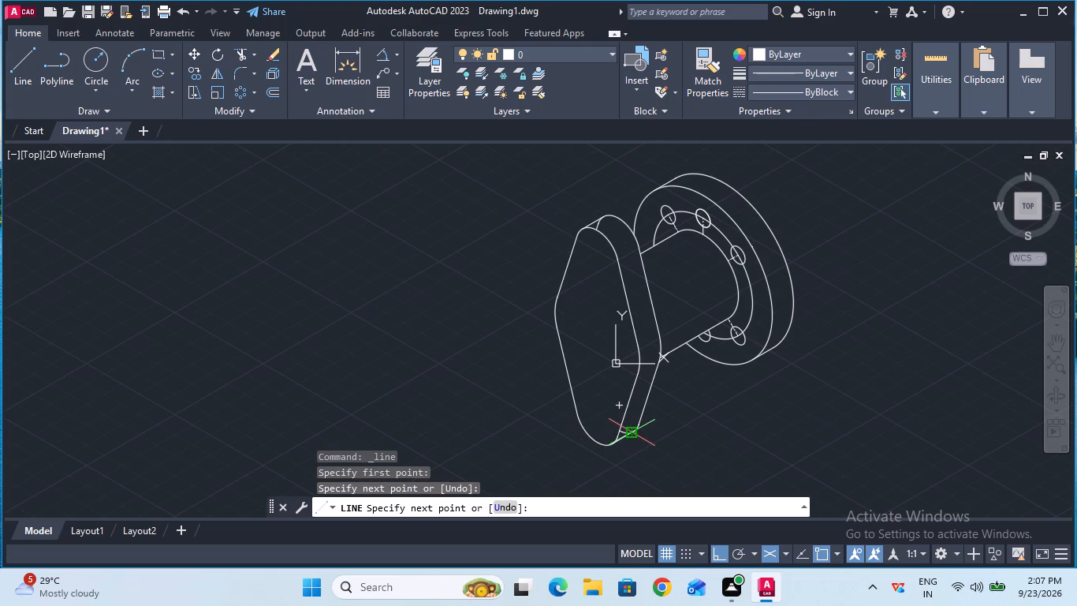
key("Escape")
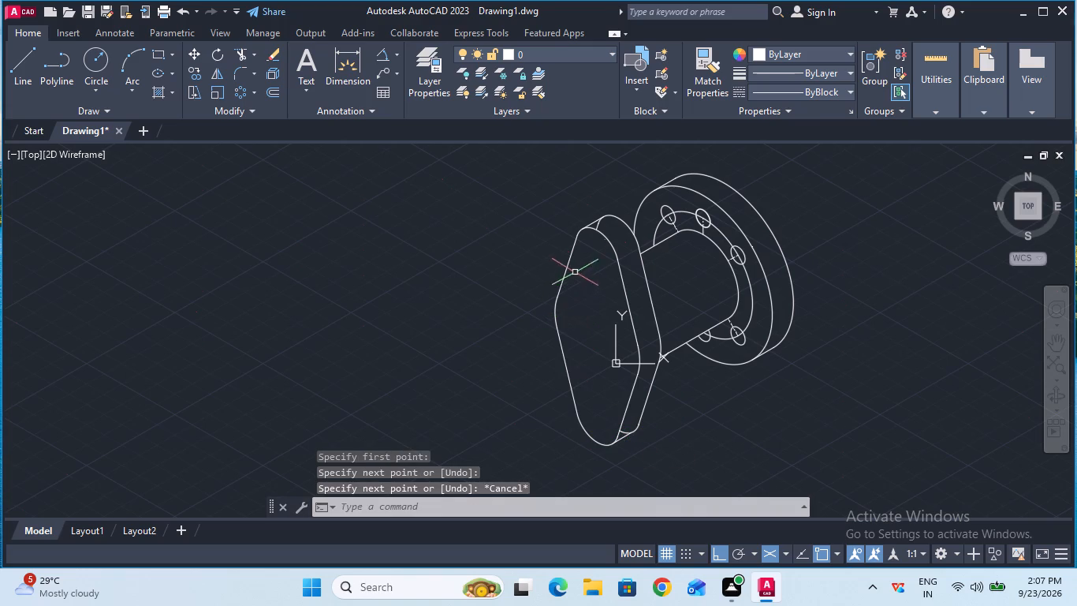
Trim the rear outline's arc portions hidden inside the connecting lines at the plate's top and bottom.
scroll(601, 226, "up", 2, "ctrl")
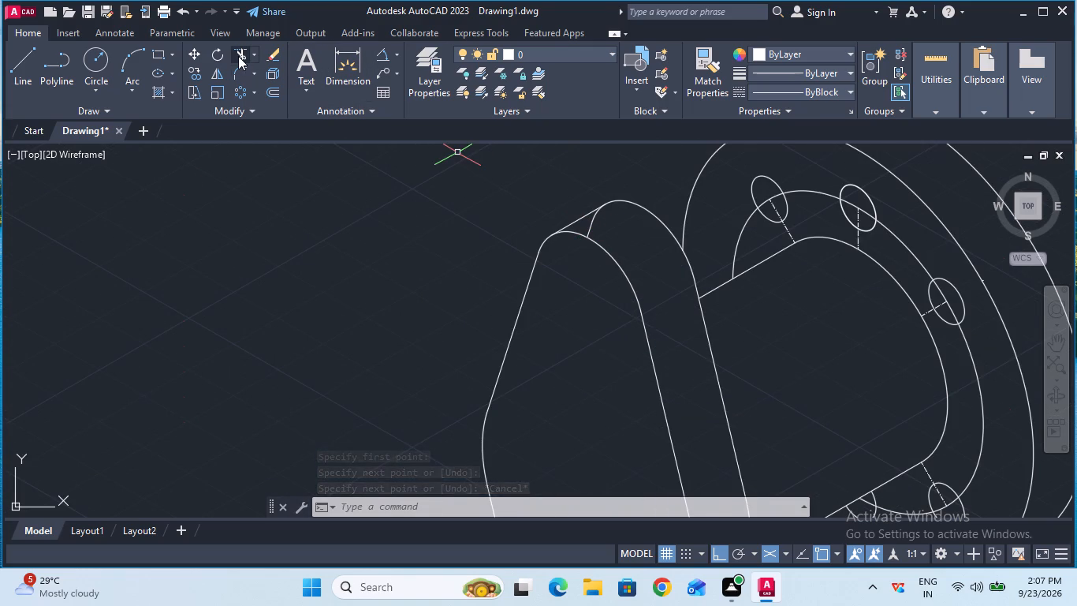
left_click(238, 55)
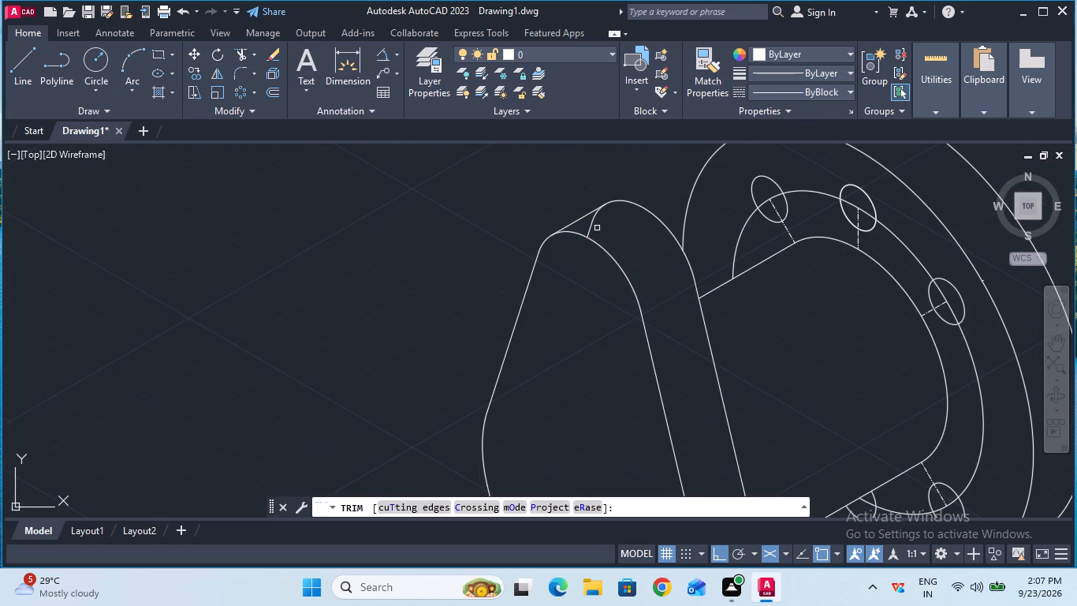
left_click(592, 226)
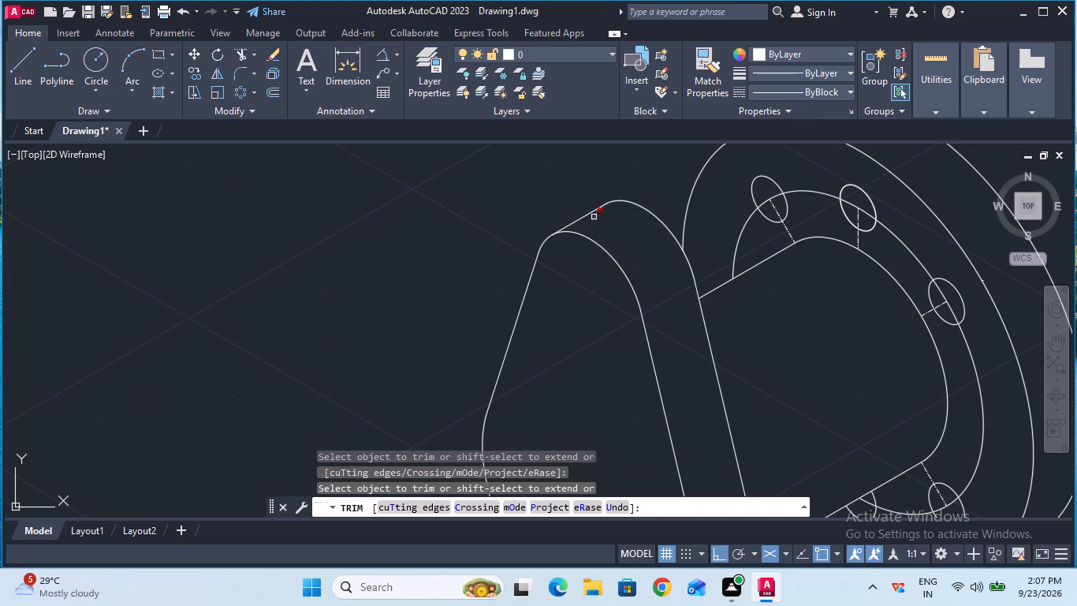
left_click(594, 217)
scroll(667, 261, "down", 2, "ctrl")
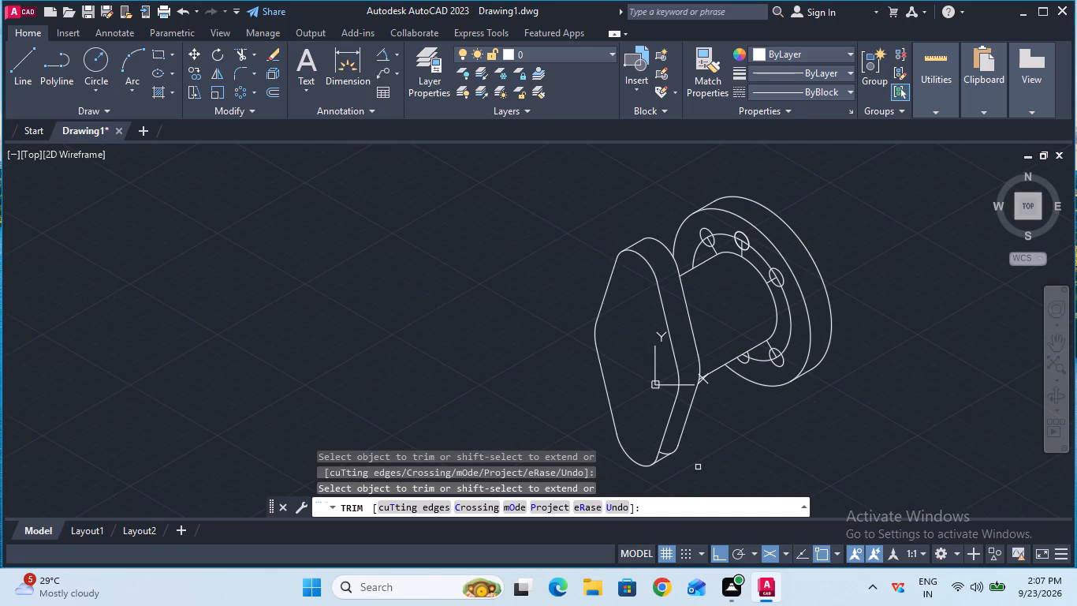
scroll(698, 467, "up", 2, "ctrl")
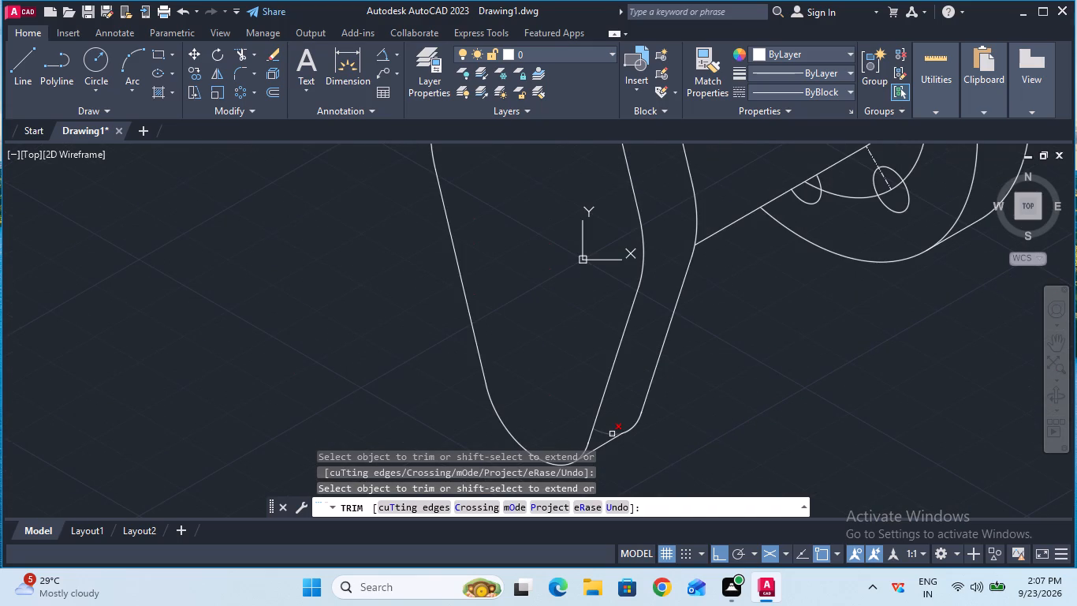
left_click(612, 434)
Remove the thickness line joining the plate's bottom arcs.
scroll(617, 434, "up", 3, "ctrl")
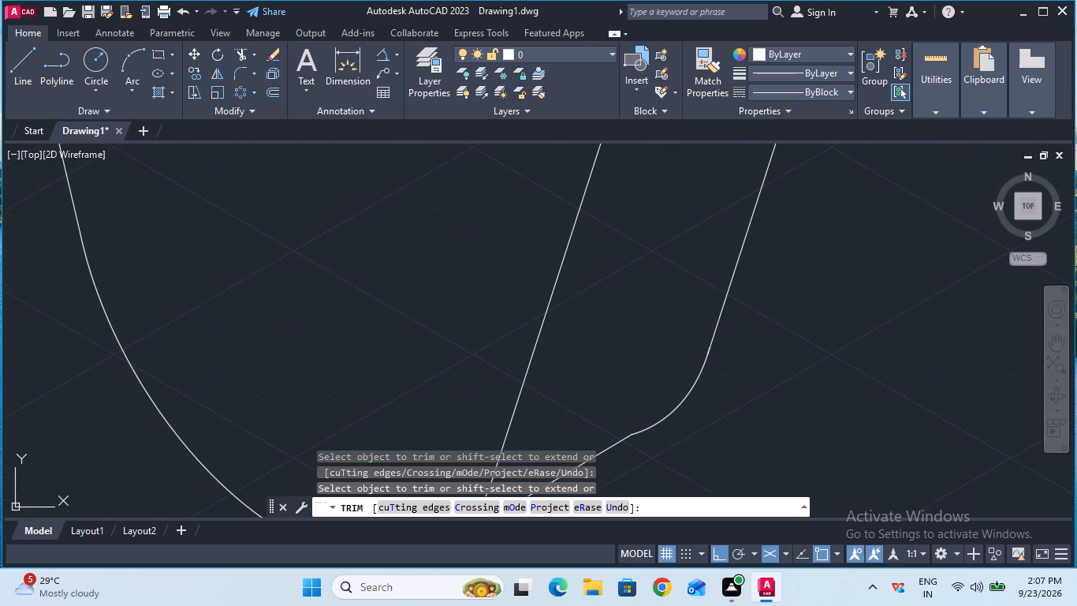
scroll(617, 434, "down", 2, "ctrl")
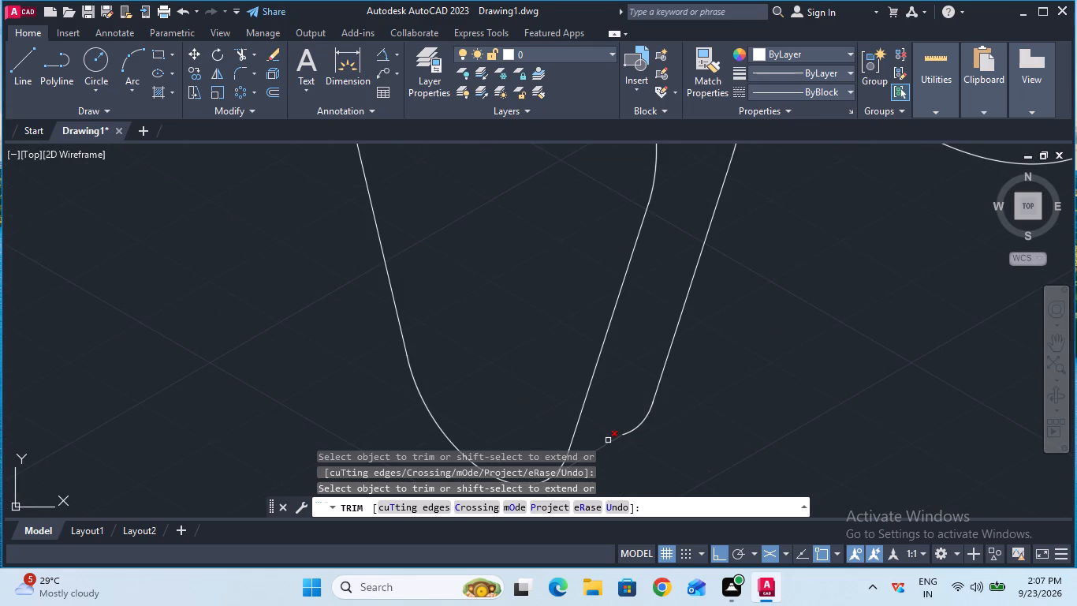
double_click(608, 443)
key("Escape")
Draw a new line joining the front plate's bottom arc to the rear outline's bottom arc along the isometric pipe axis.
left_click(1057, 349)
left_click_drag(910, 365, 877, 292)
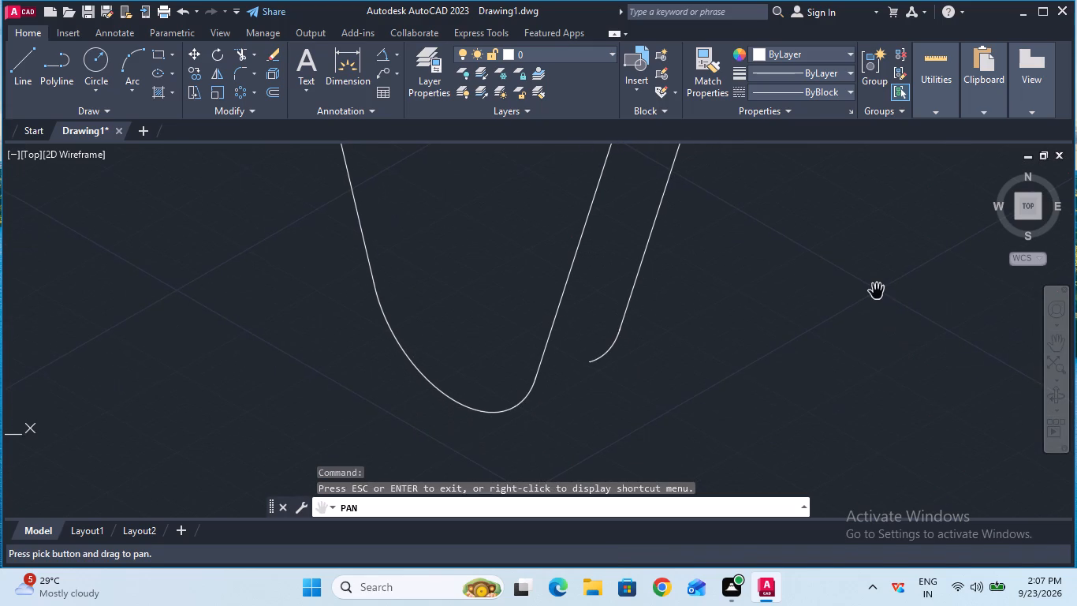
key("Escape")
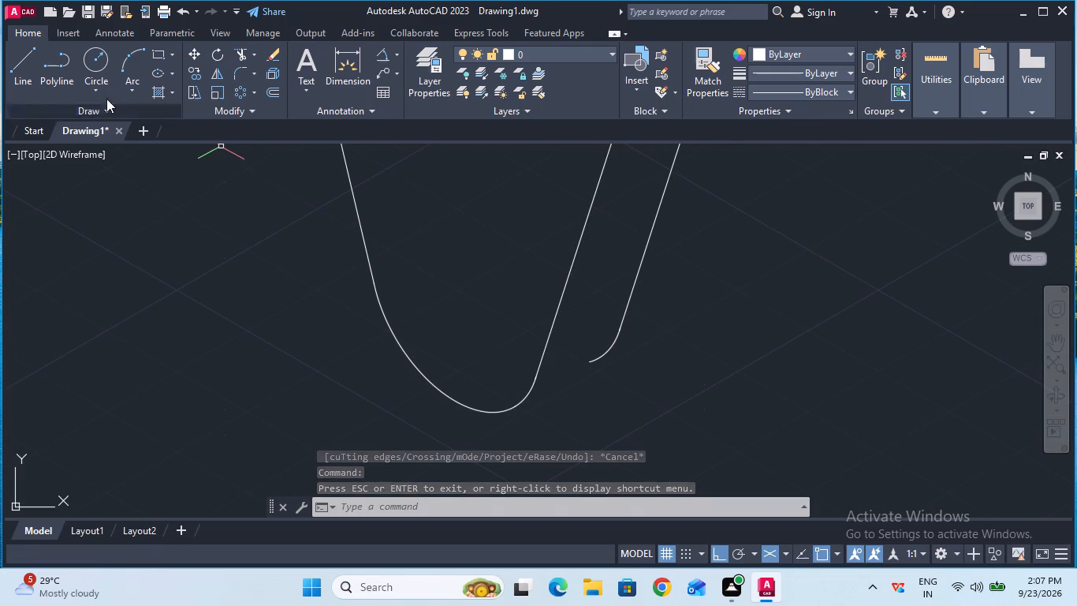
left_click(23, 70)
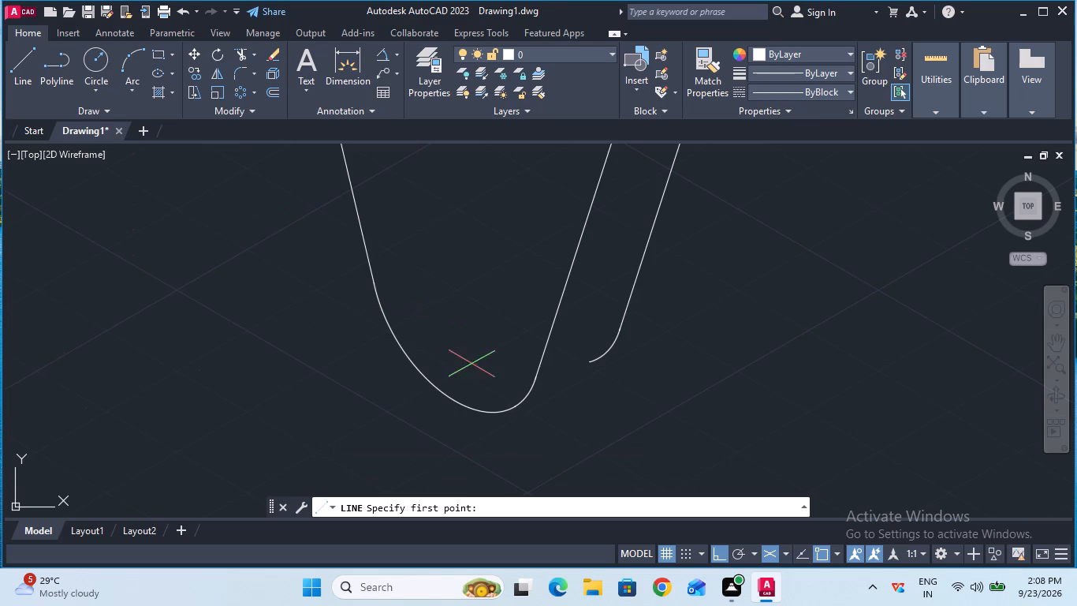
left_click(512, 411)
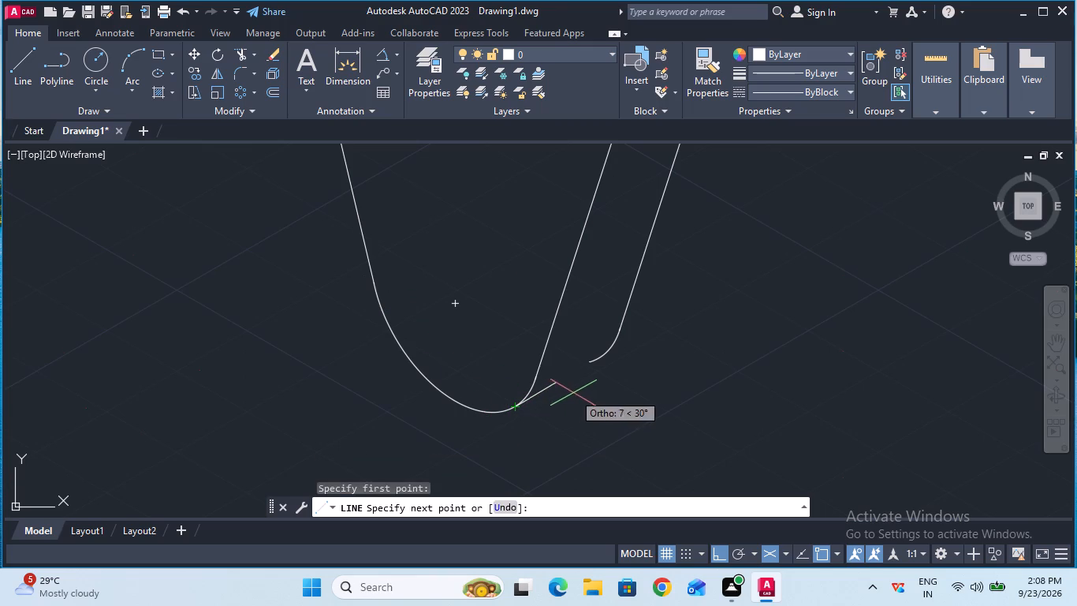
left_click(602, 360)
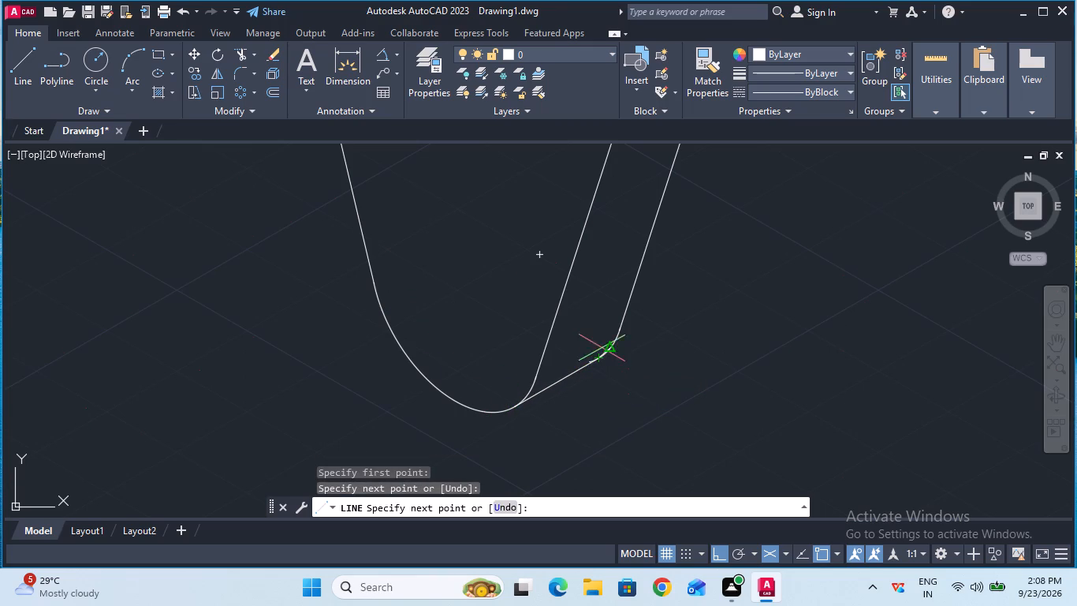
scroll(600, 342, "up", 4, "ctrl")
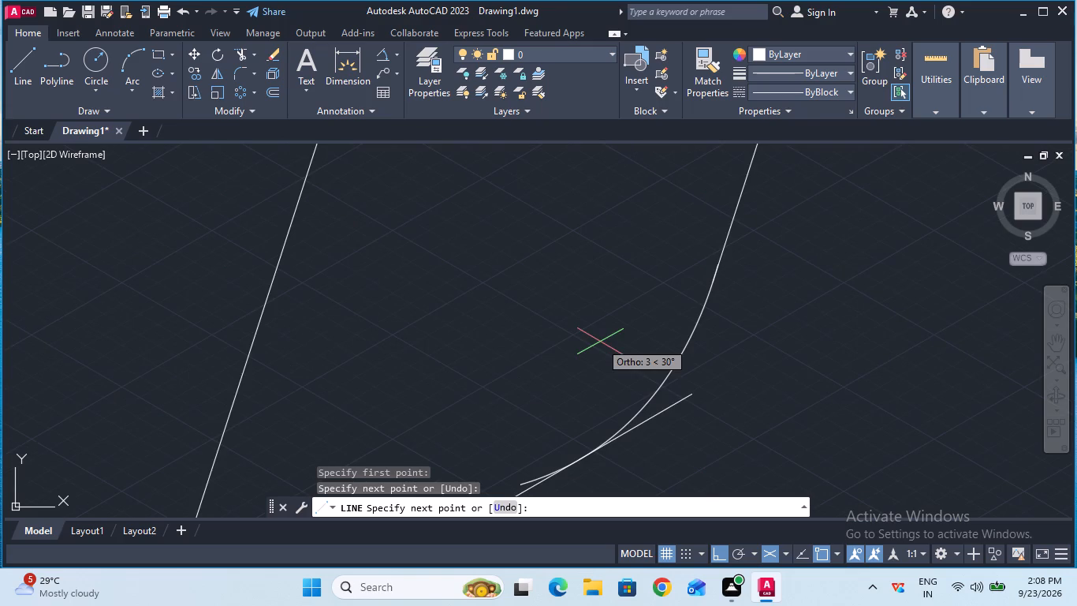
key("Escape")
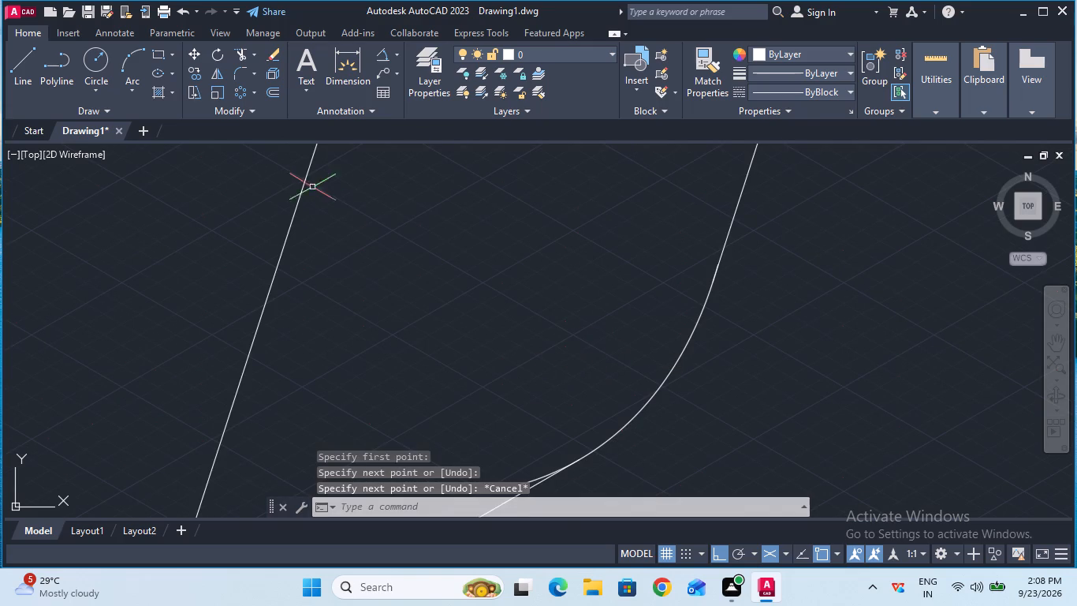
Trim the leftover end of the rear bottom arc extending past the new connecting line.
left_click(241, 56)
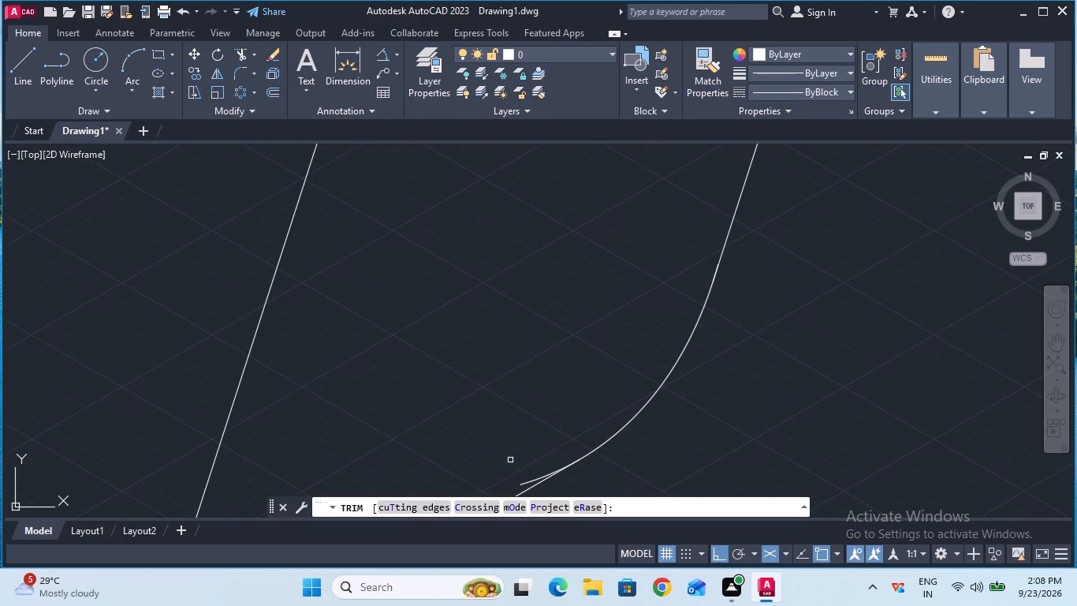
left_click(527, 481)
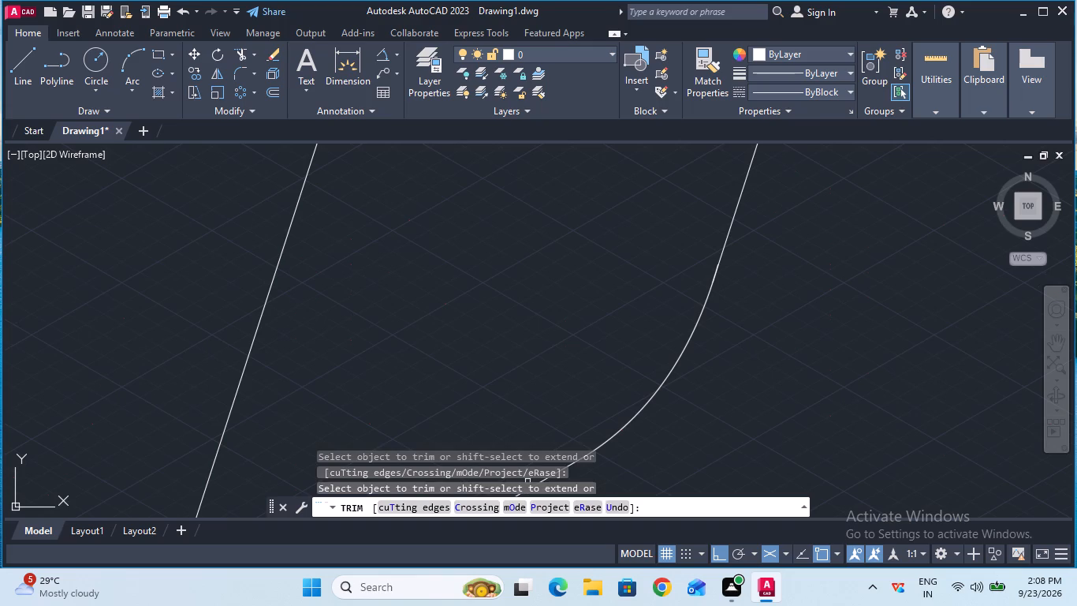
scroll(429, 380, "down", 5, "ctrl")
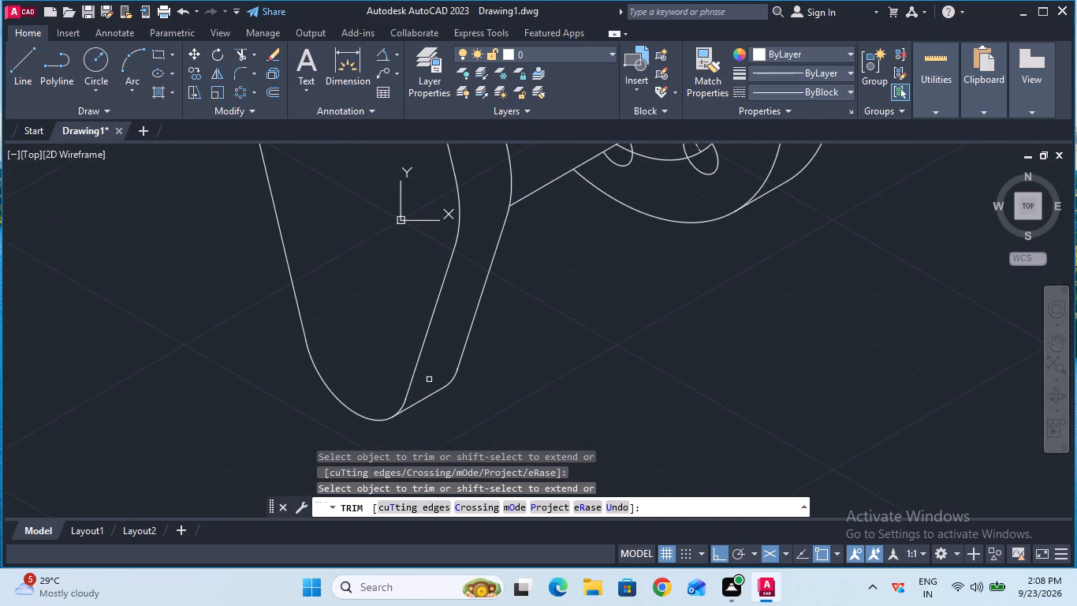
scroll(429, 380, "down", 1, "ctrl")
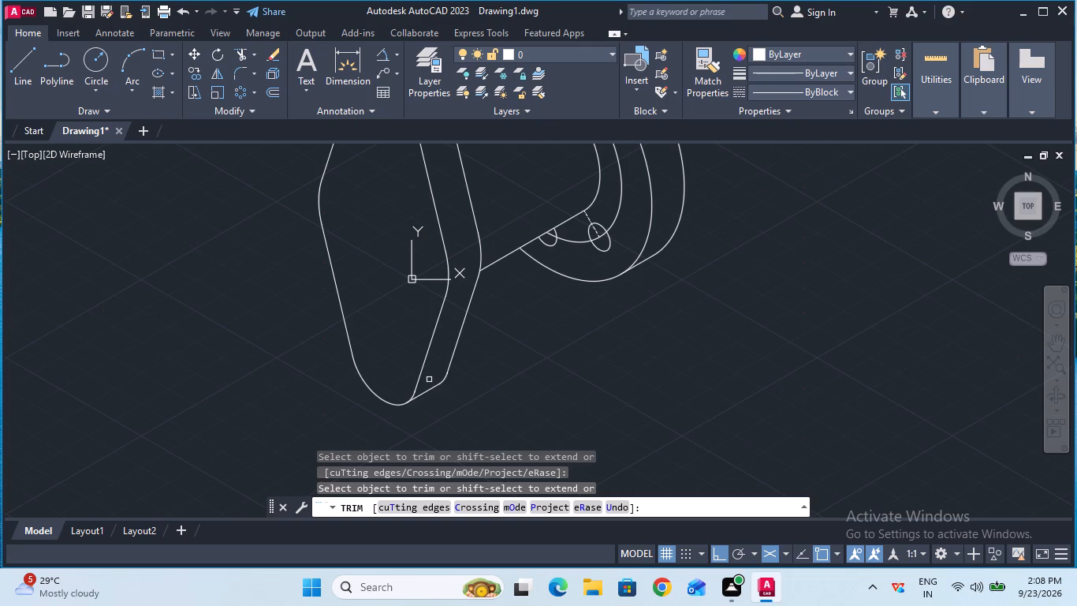
key("Escape")
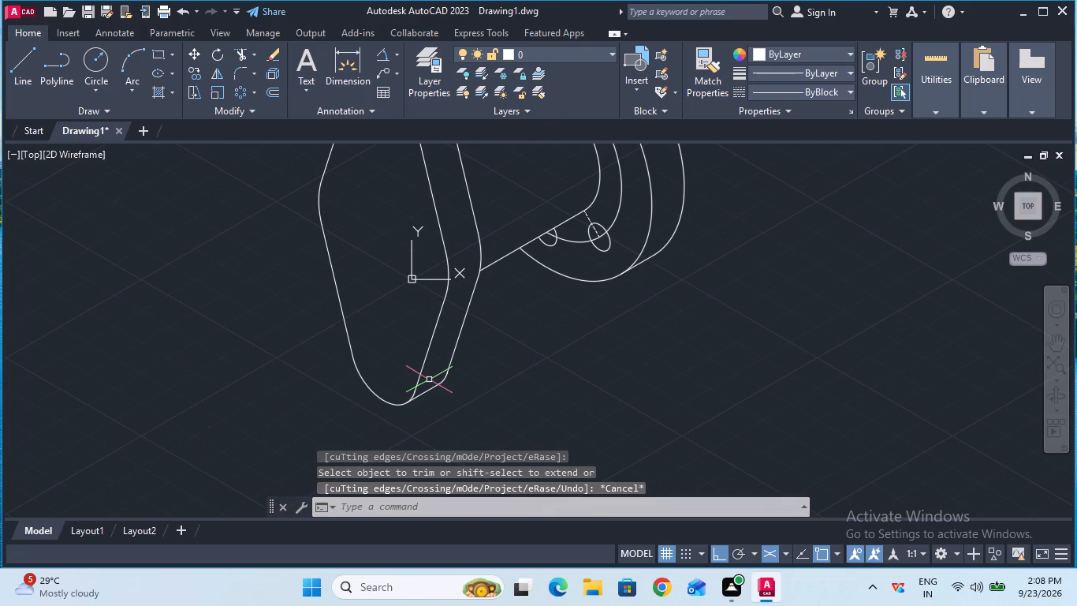
scroll(446, 378, "down", 1, "ctrl")
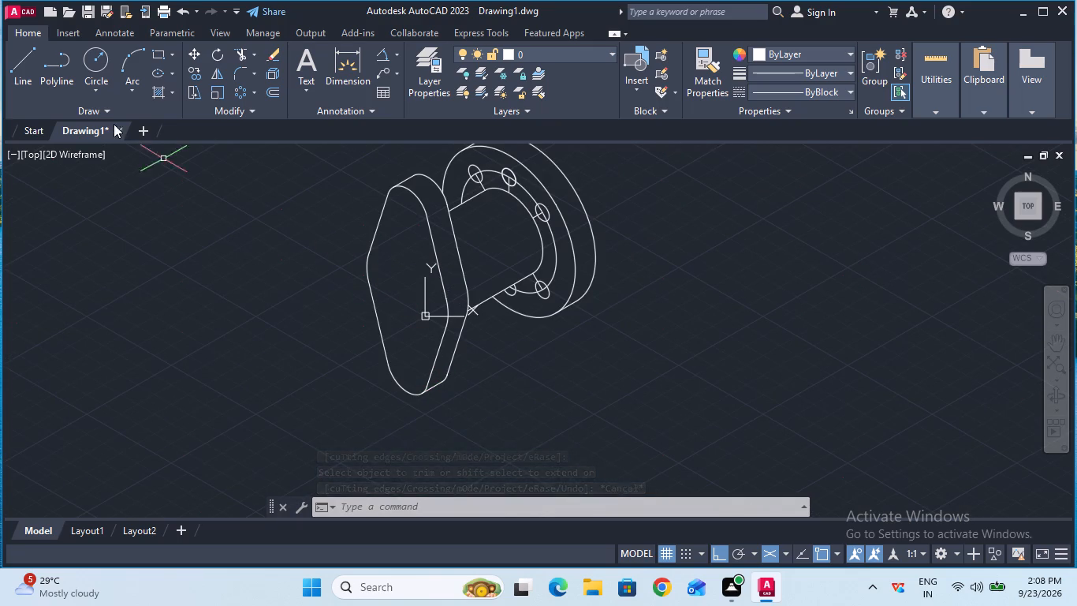
Draw a CENTER-linetype line across the front plate's face, joining its two side arcs along the isometric axis.
left_click(780, 93)
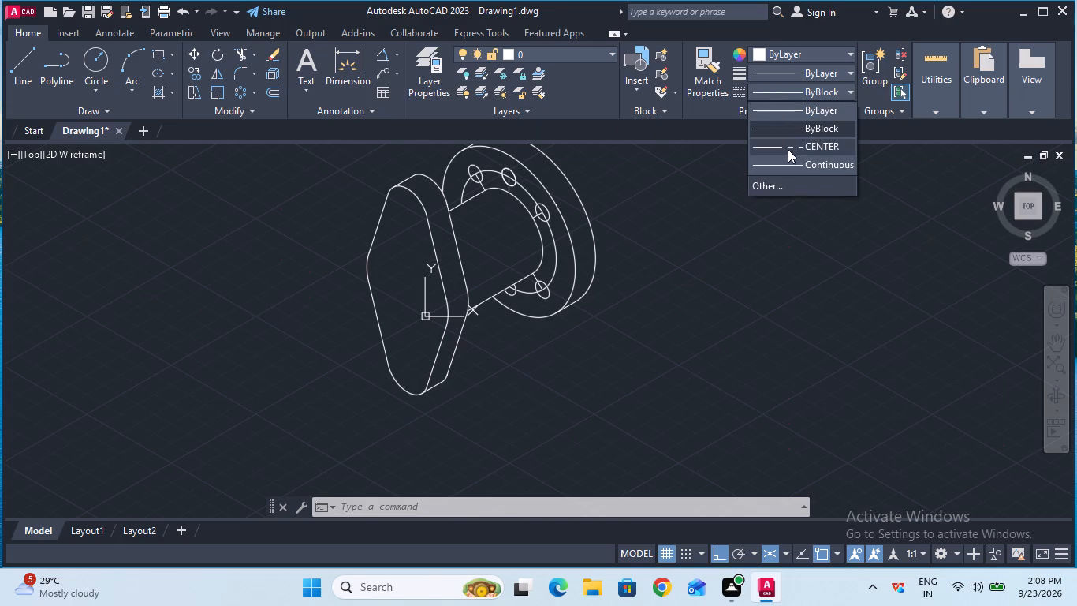
left_click(788, 151)
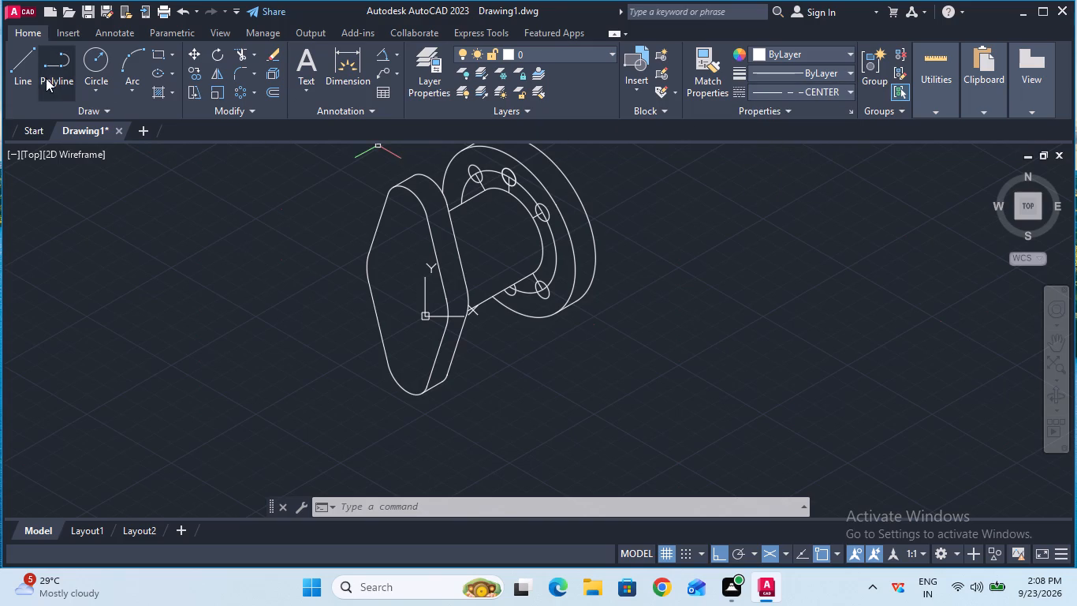
left_click(29, 77)
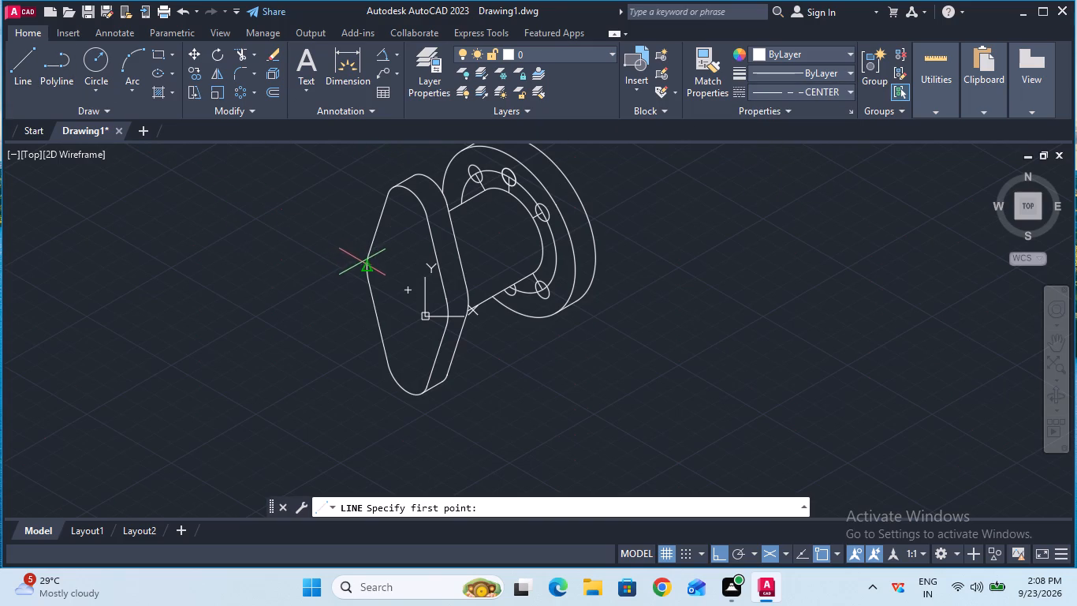
left_click(366, 268)
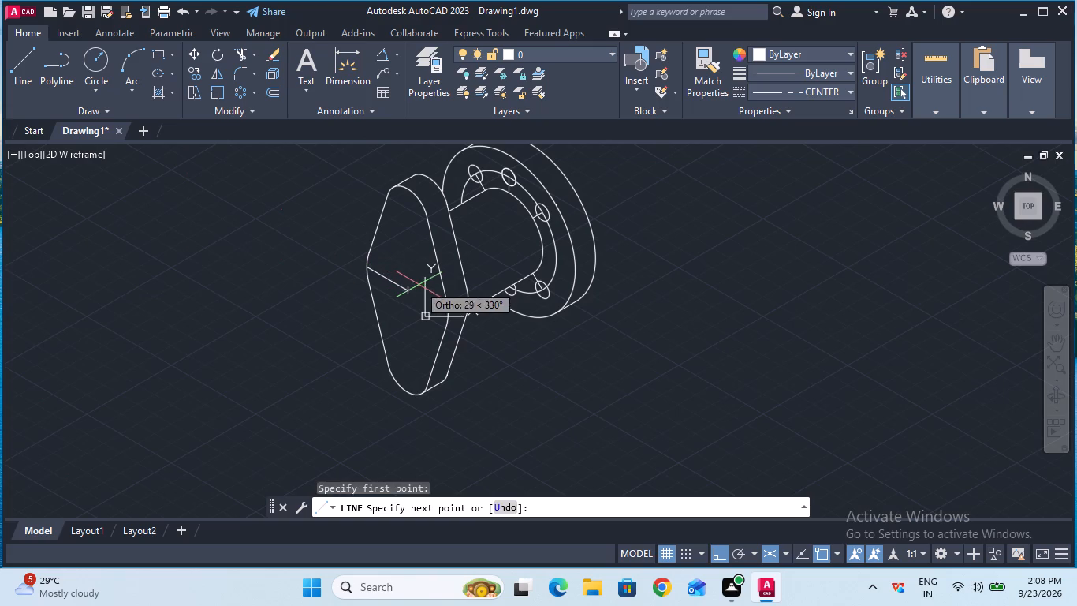
left_click(449, 316)
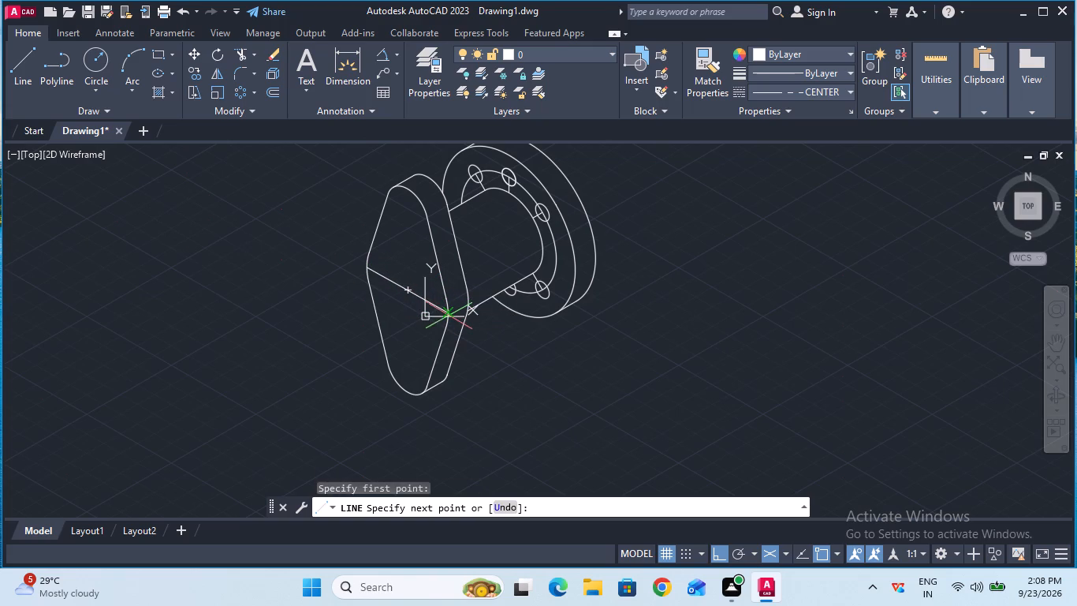
key("Escape")
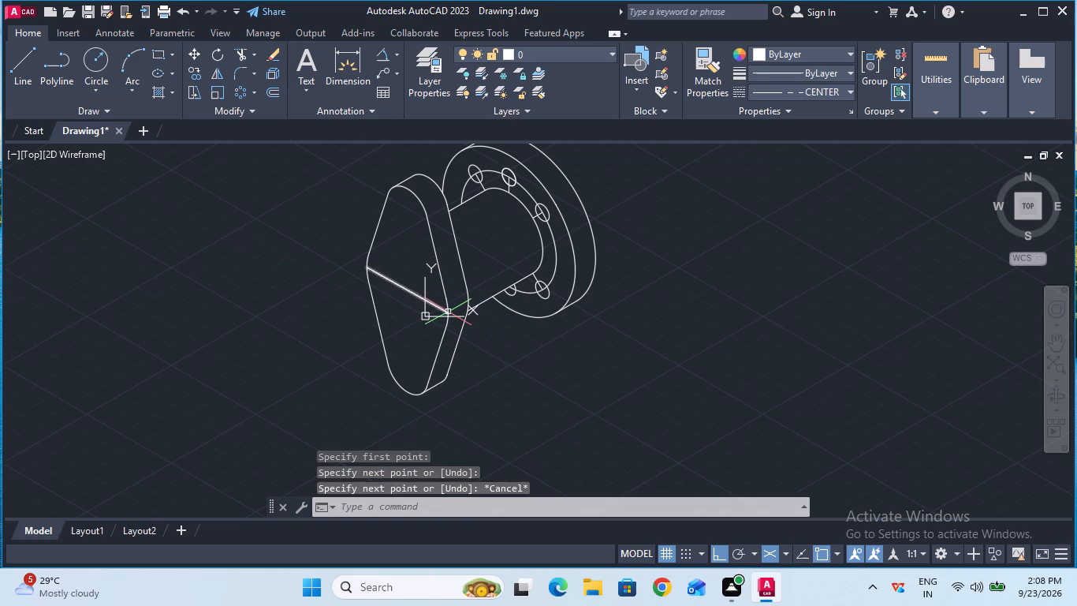
Draw an isocircle of radius 17.5 on the left isoplane, centred on the midpoint of the front plate's centre line.
scroll(406, 294, "up", 2, "ctrl")
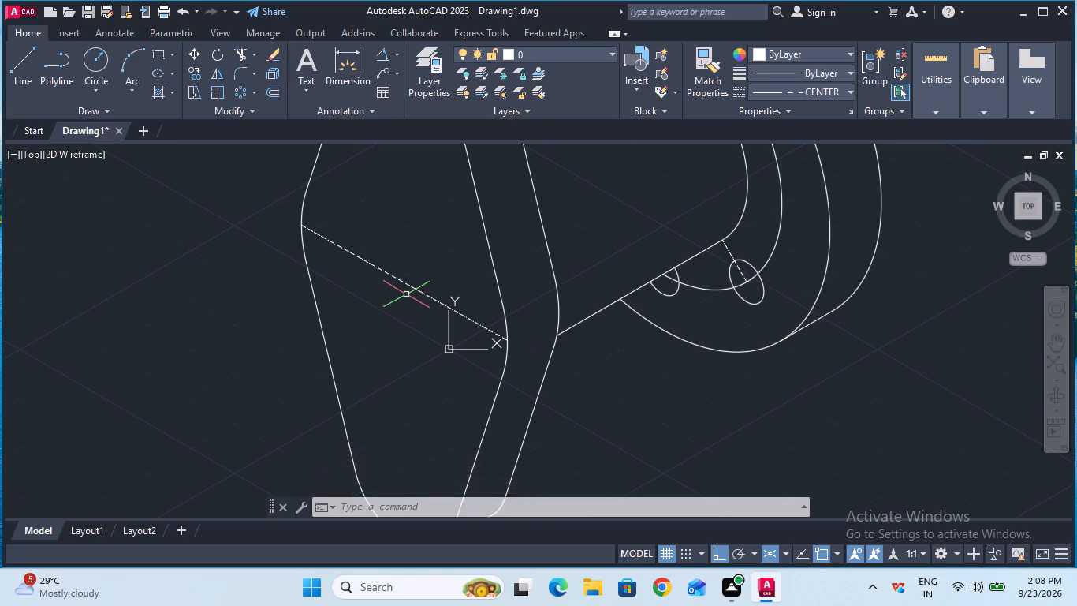
key("e")
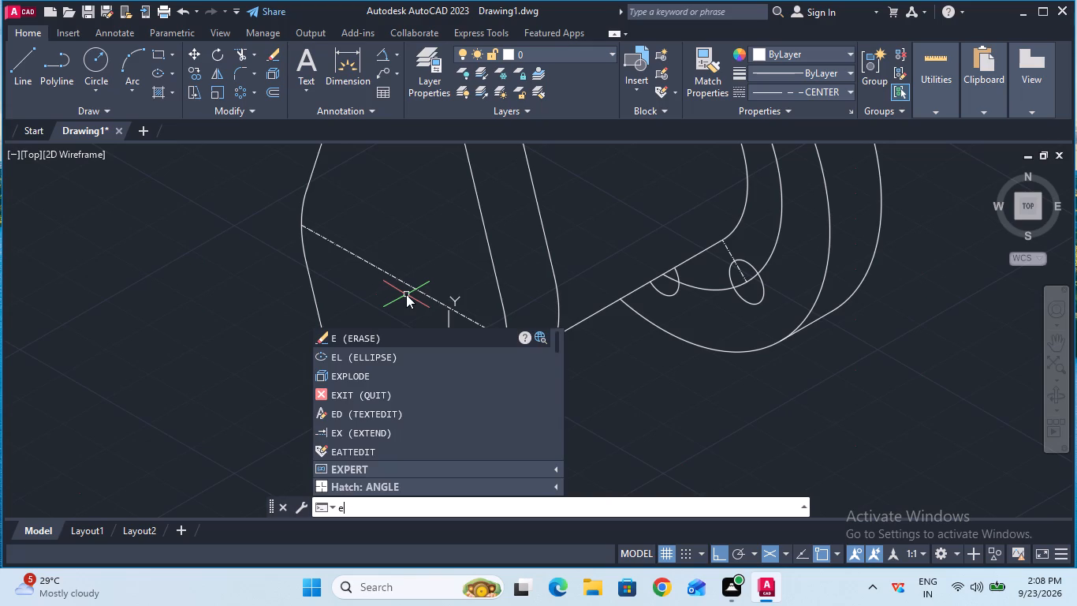
key("semicolon")
key("BackSpace")
key("BackSpace")
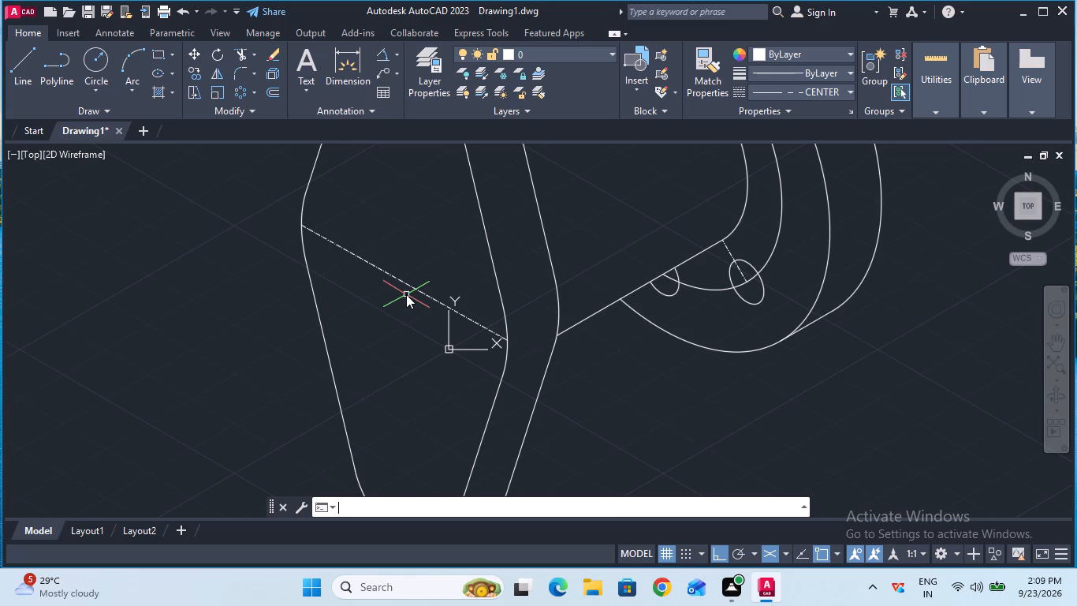
key("F5")
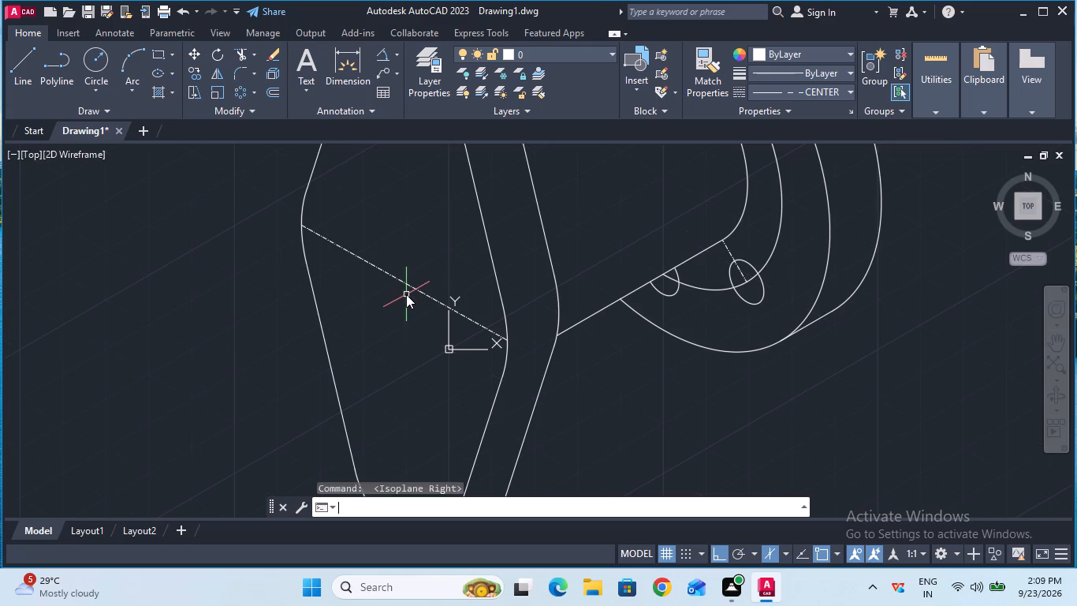
key("F5")
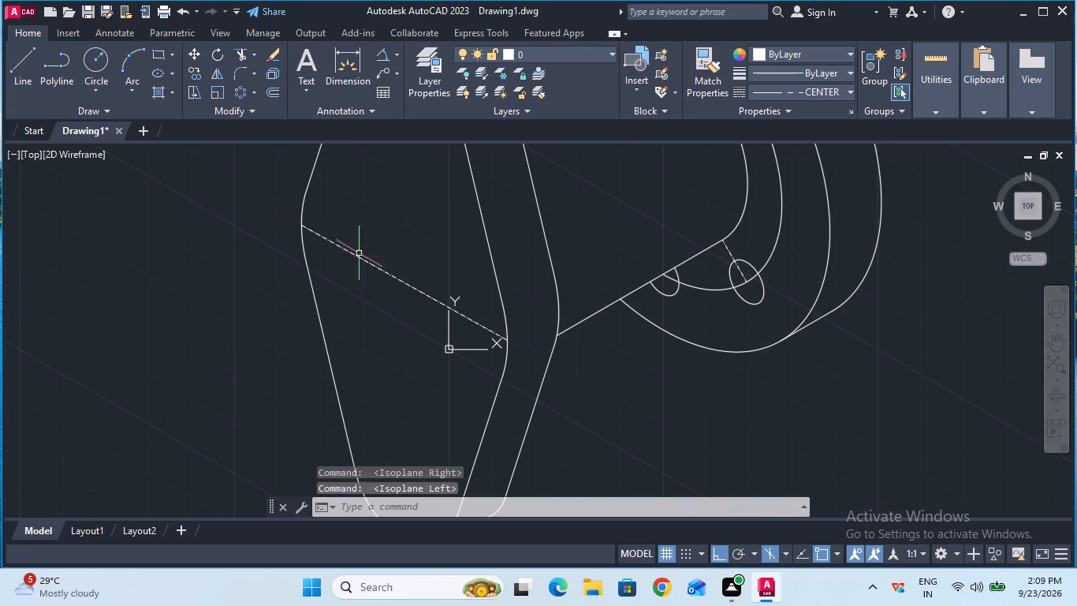
type("ell")
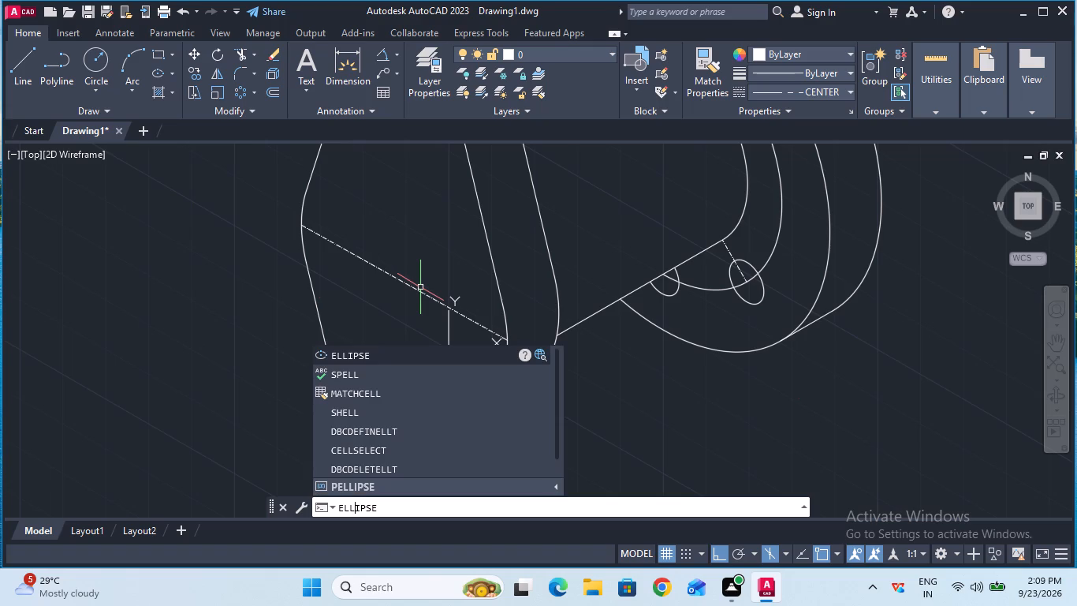
left_click(416, 353)
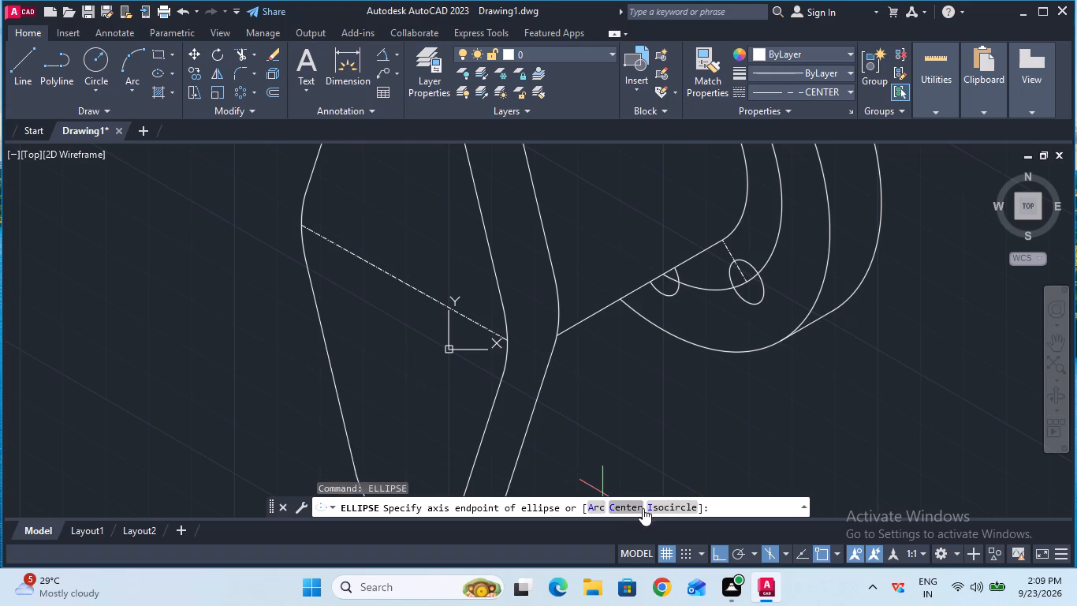
left_click(658, 503)
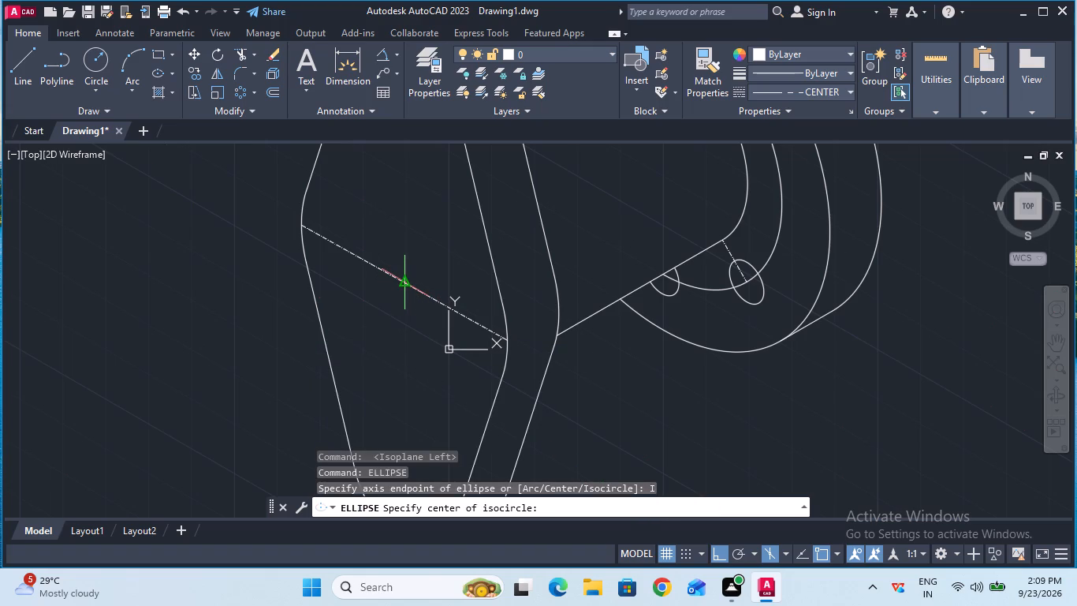
left_click(405, 287)
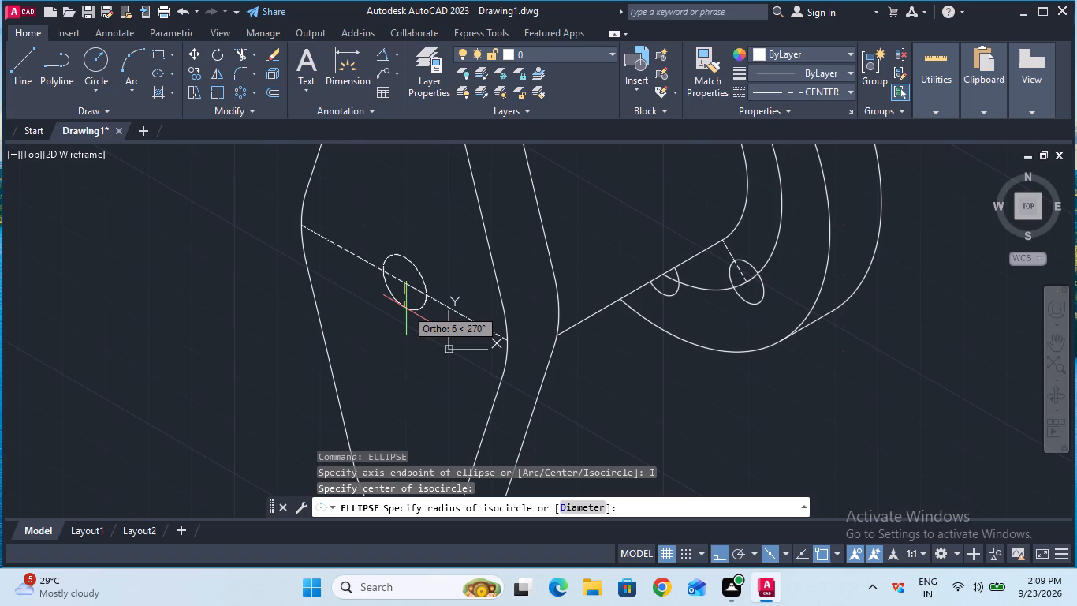
key("1")
type("7.5")
key("Return")
key("Escape")
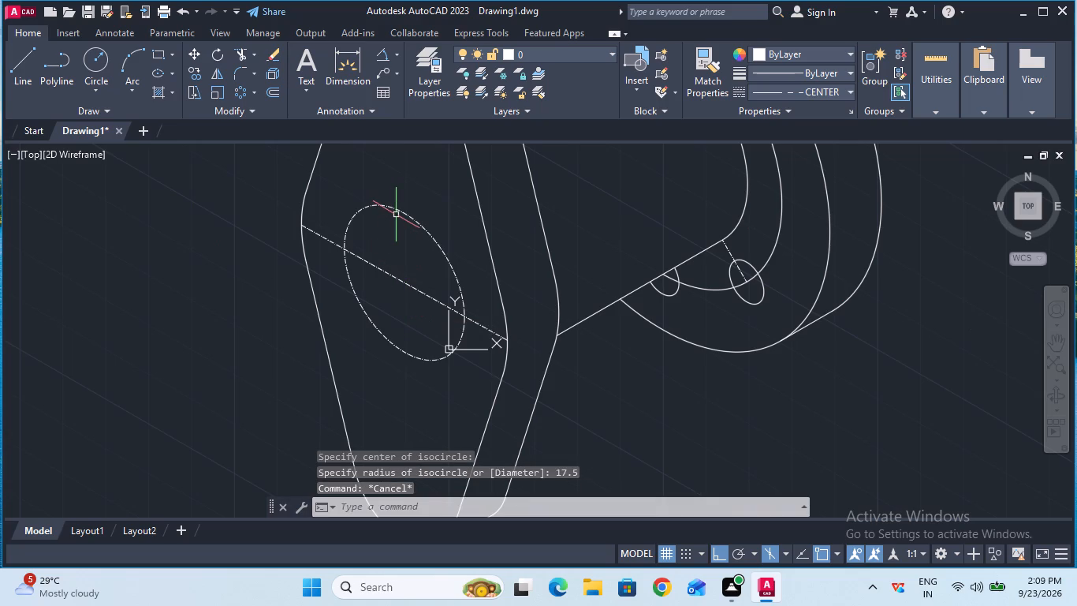
Change the linetype of the front plate's 17.5 radius isocircle to ByBlock.
left_click(421, 223)
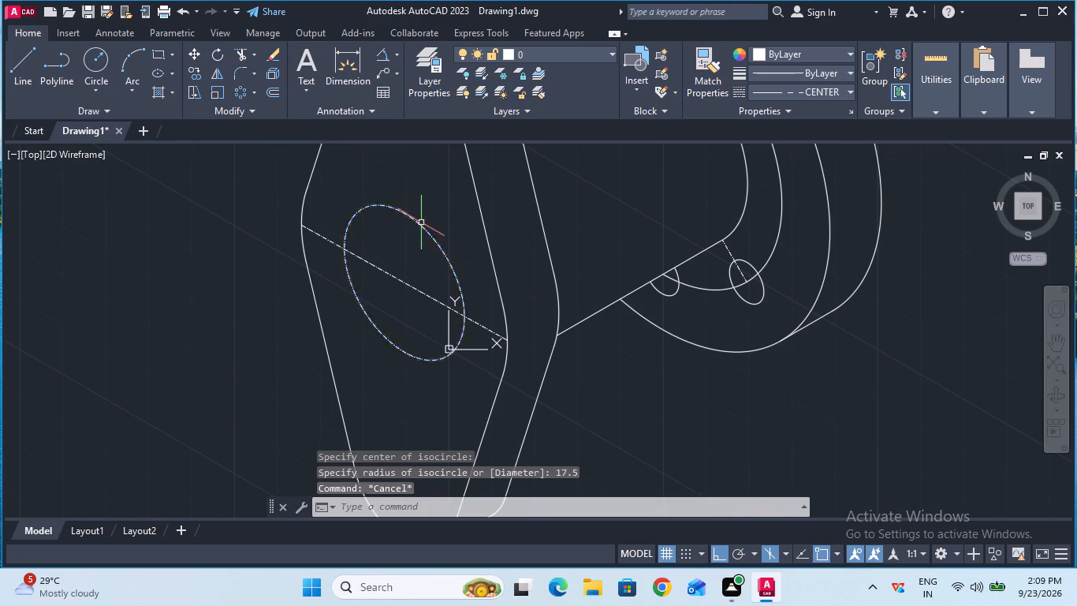
double_click(825, 92)
left_click(825, 92)
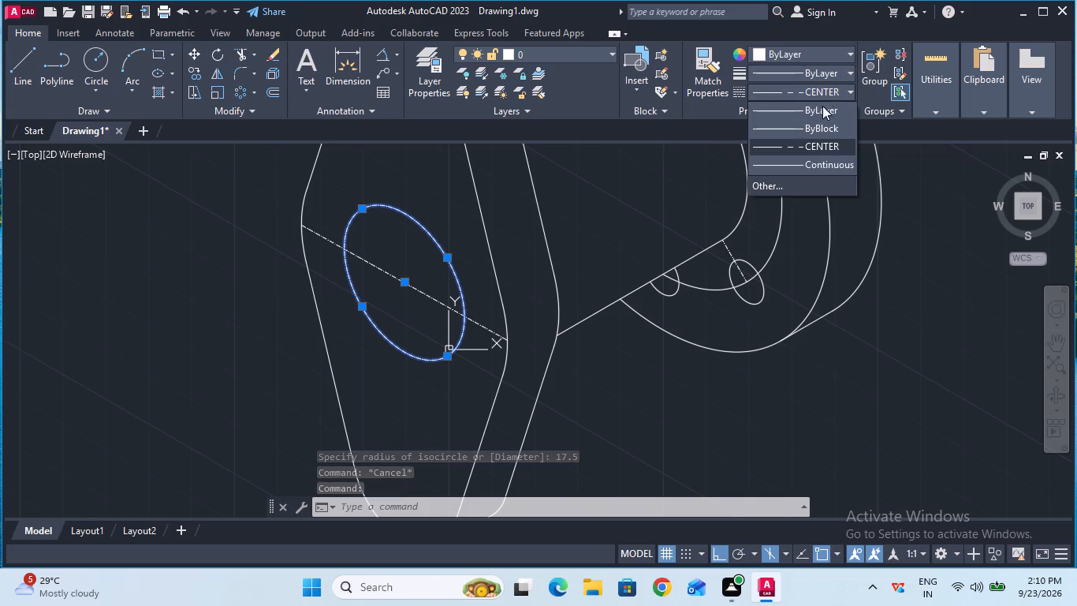
left_click(821, 129)
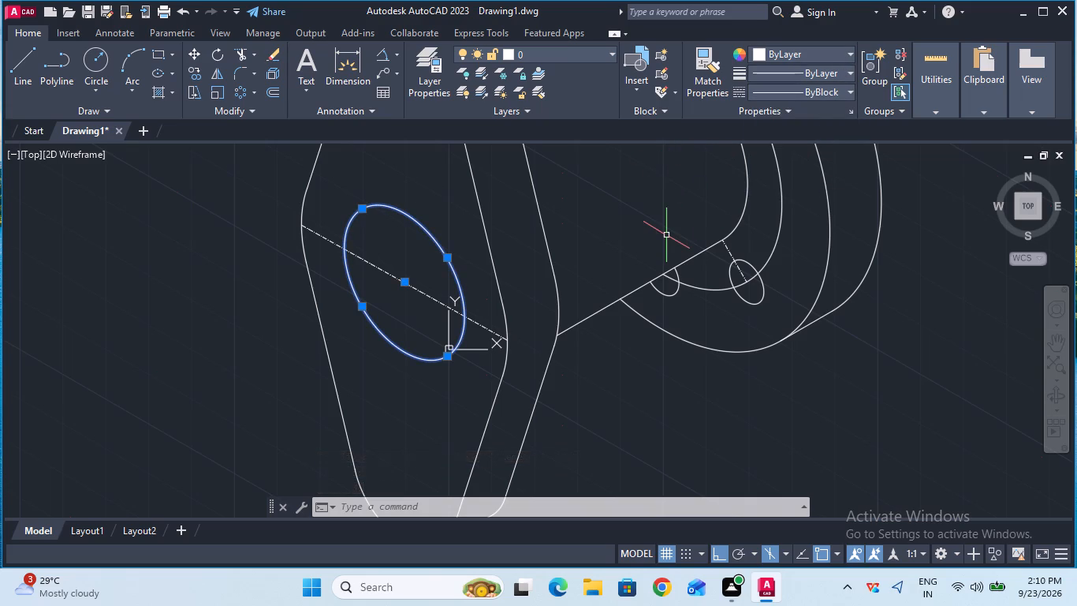
scroll(666, 235, "down", 3, "ctrl")
scroll(603, 219, "up", 1, "ctrl")
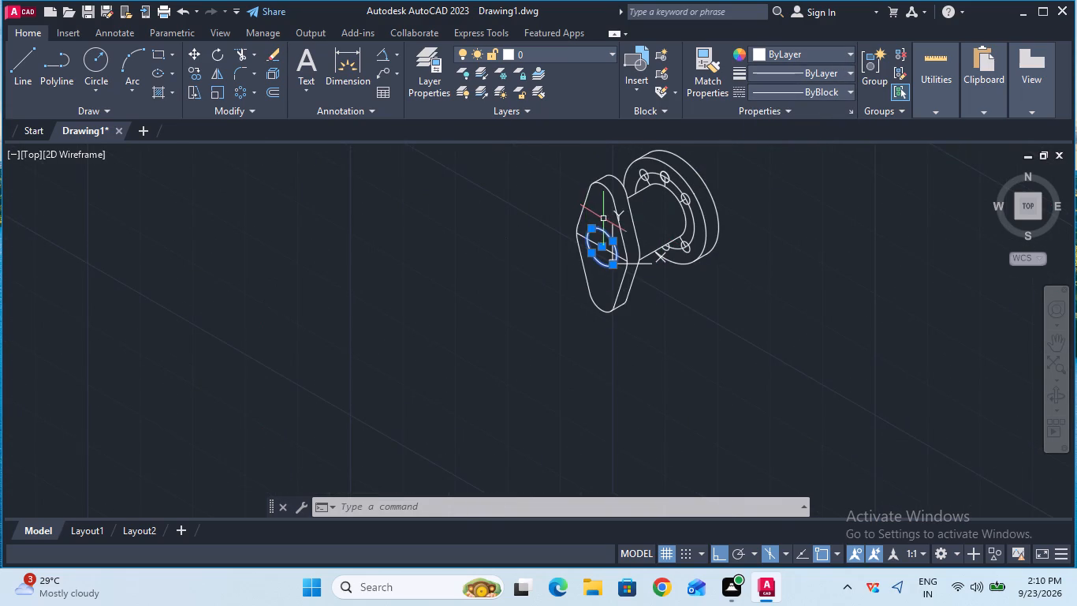
scroll(603, 219, "up", 2, "ctrl")
key("Escape")
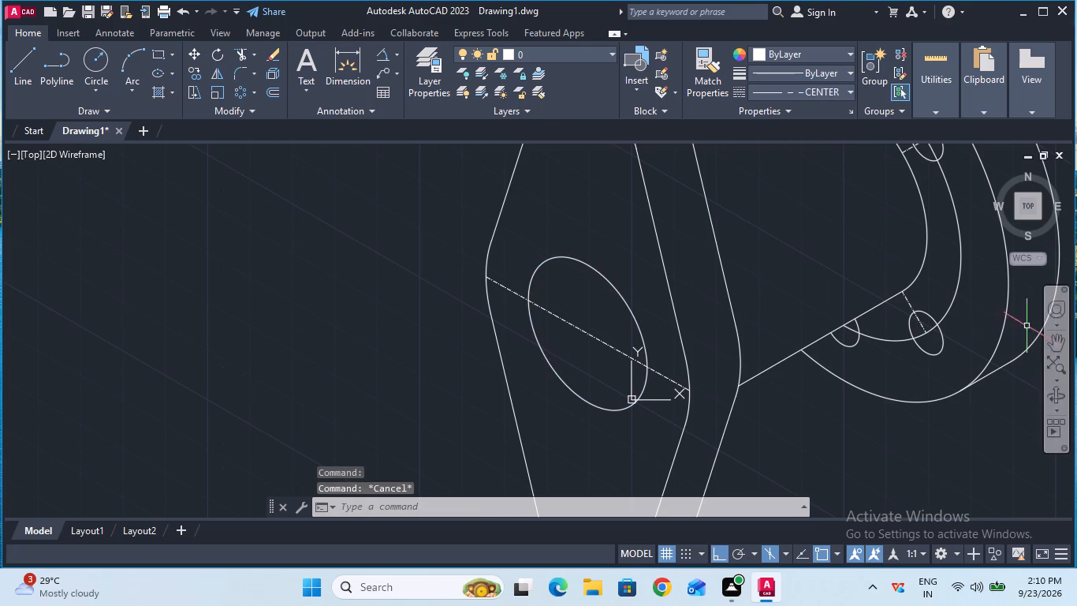
Draw a 50 mm vertical centre line upward from the centre of the front plate's isocircle.
left_click(1049, 343)
left_click_drag(823, 245, 860, 368)
key("Escape")
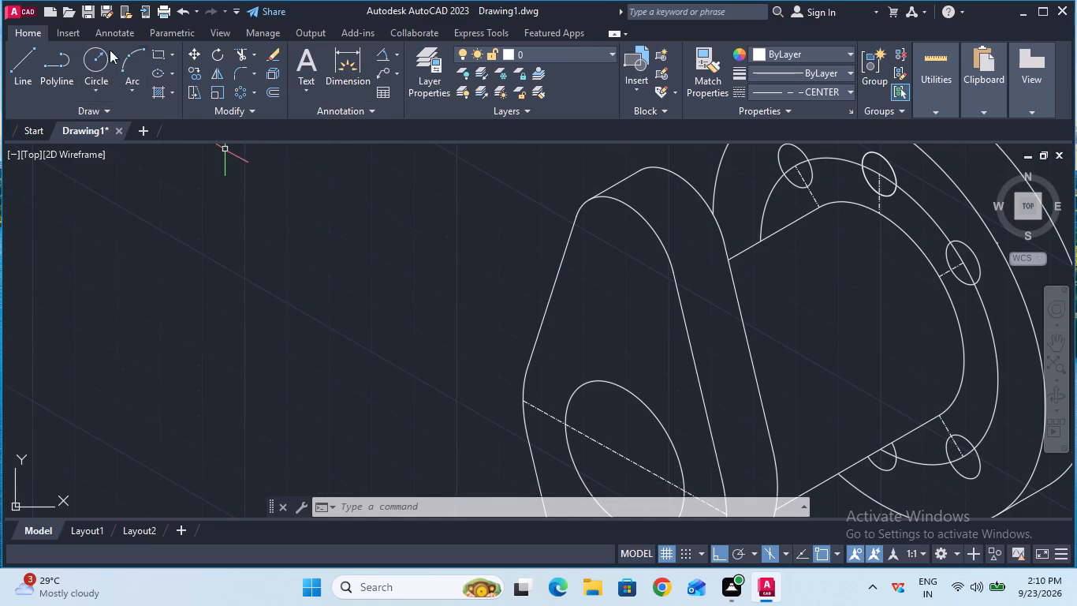
left_click(33, 59)
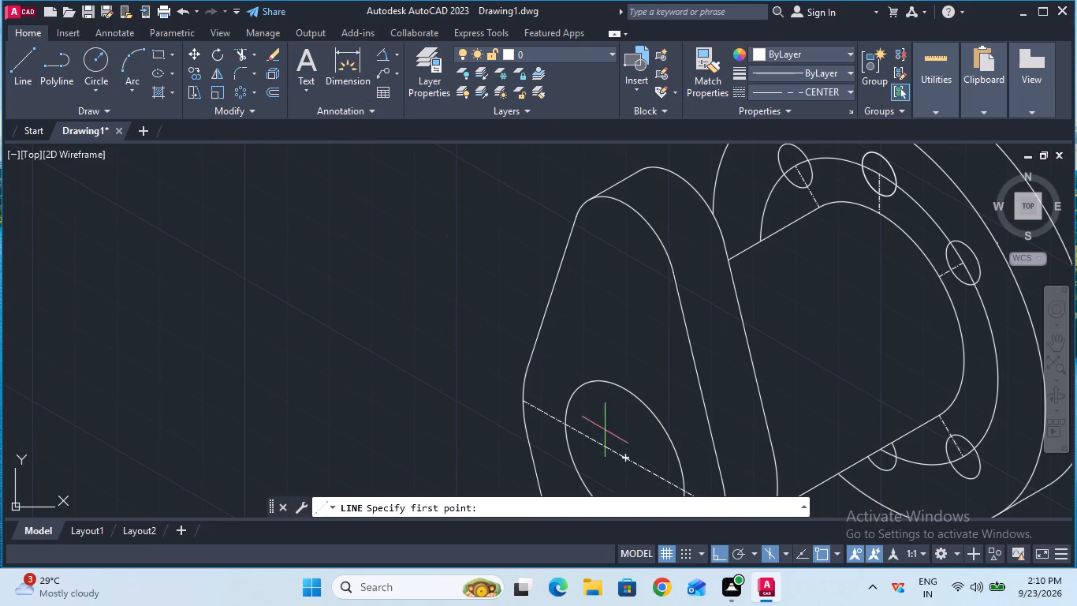
left_click(626, 457)
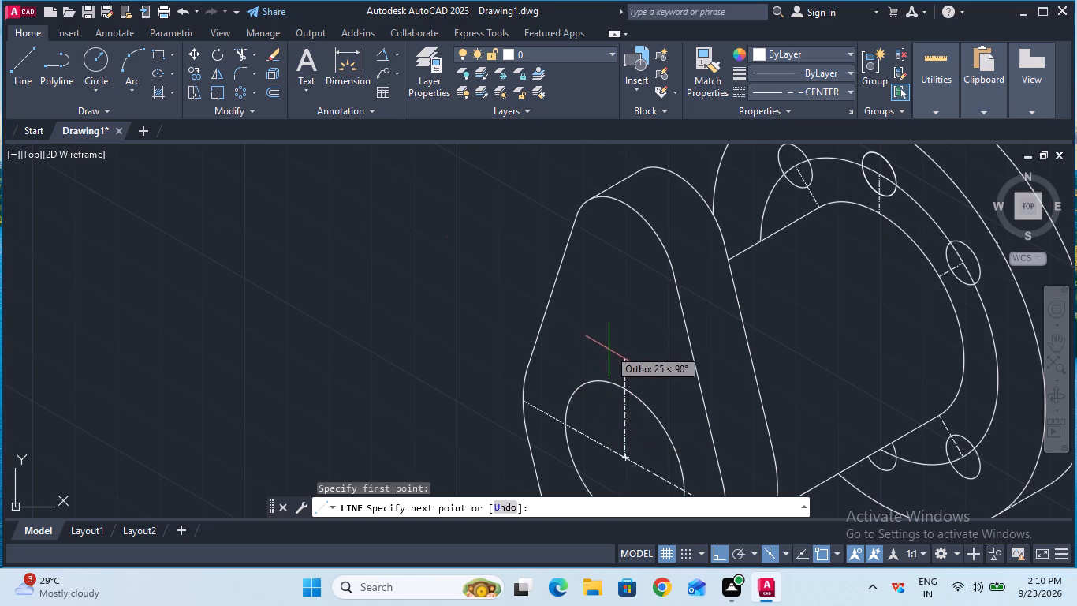
type("50")
key("Return")
key("Escape")
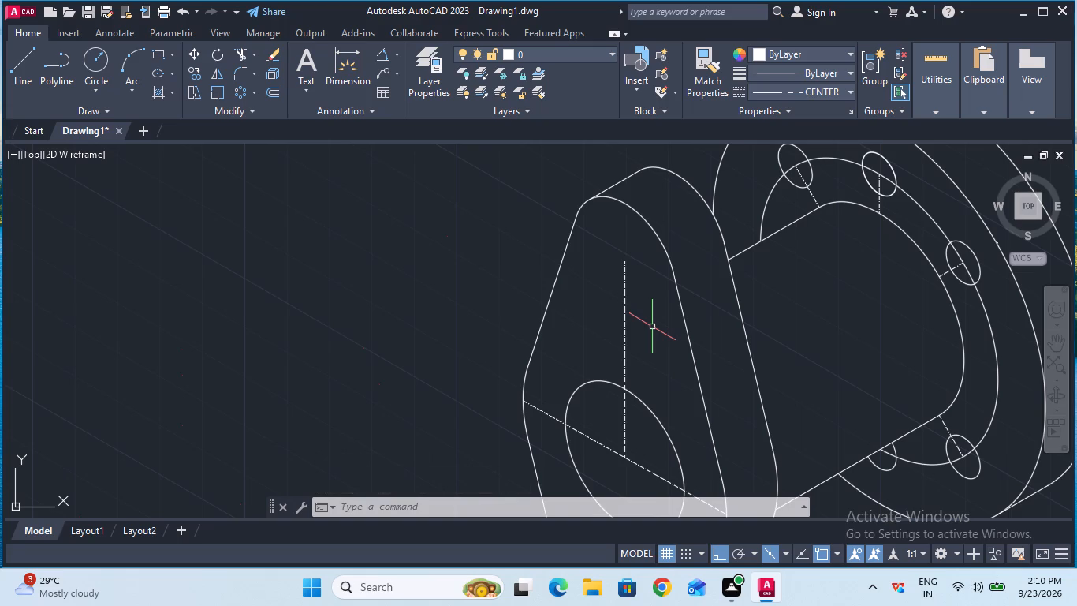
Set the current linetype to ByBlock.
left_click(798, 93)
left_click(797, 133)
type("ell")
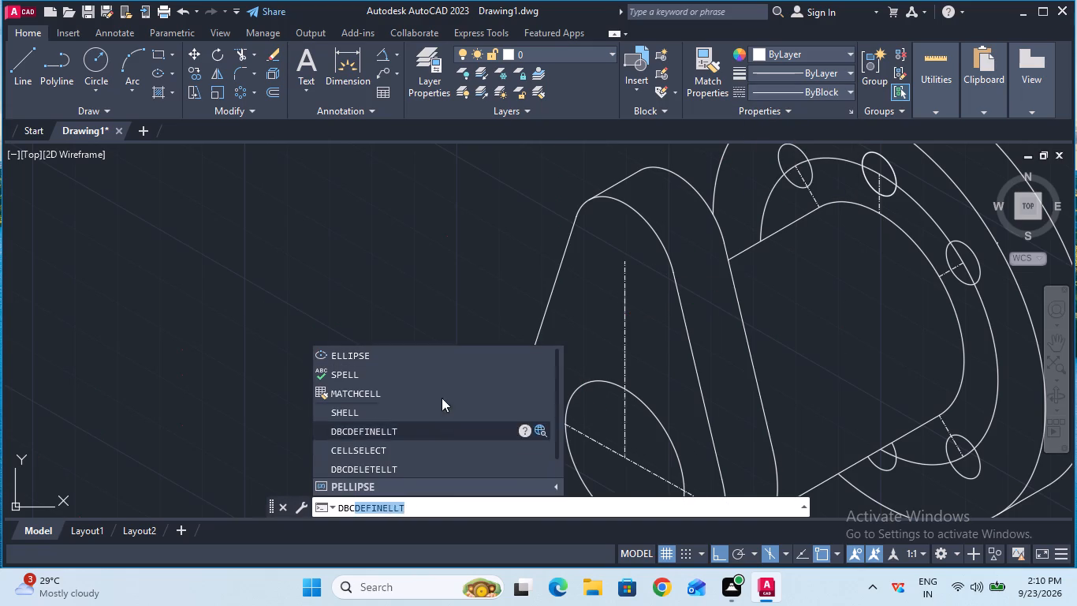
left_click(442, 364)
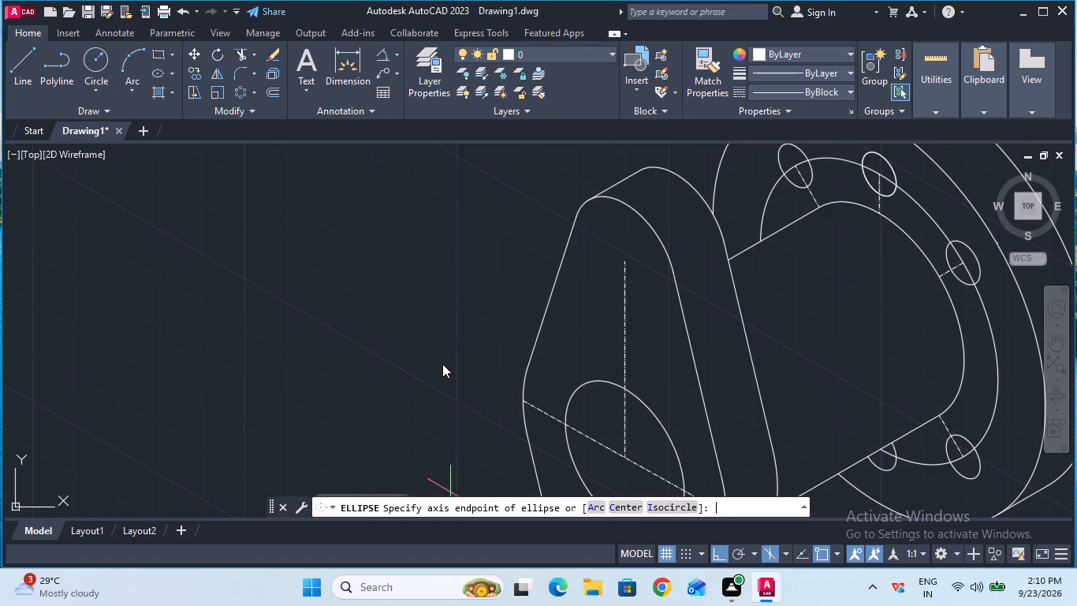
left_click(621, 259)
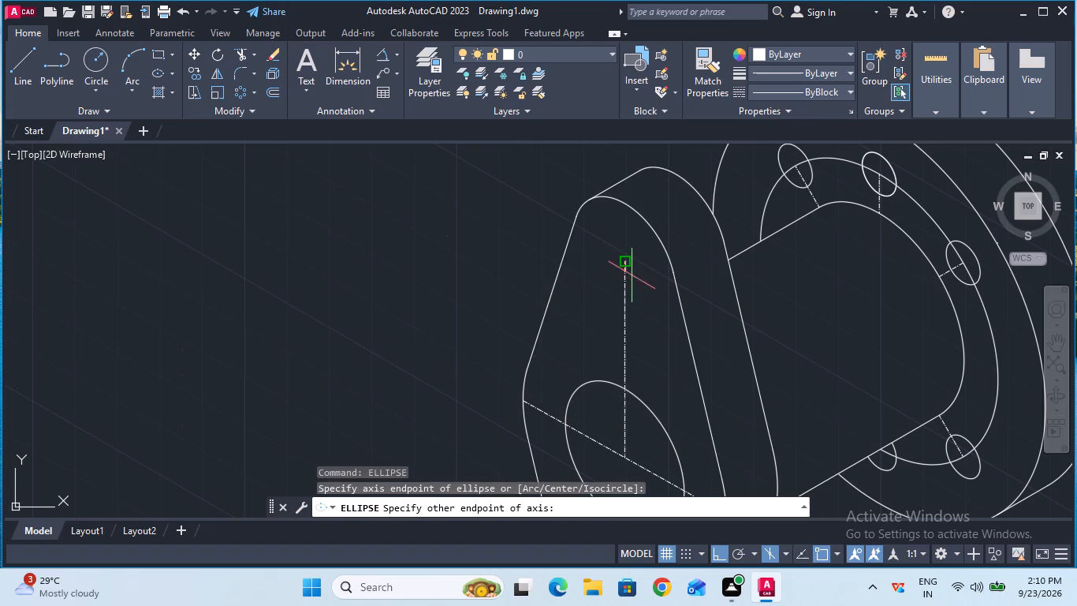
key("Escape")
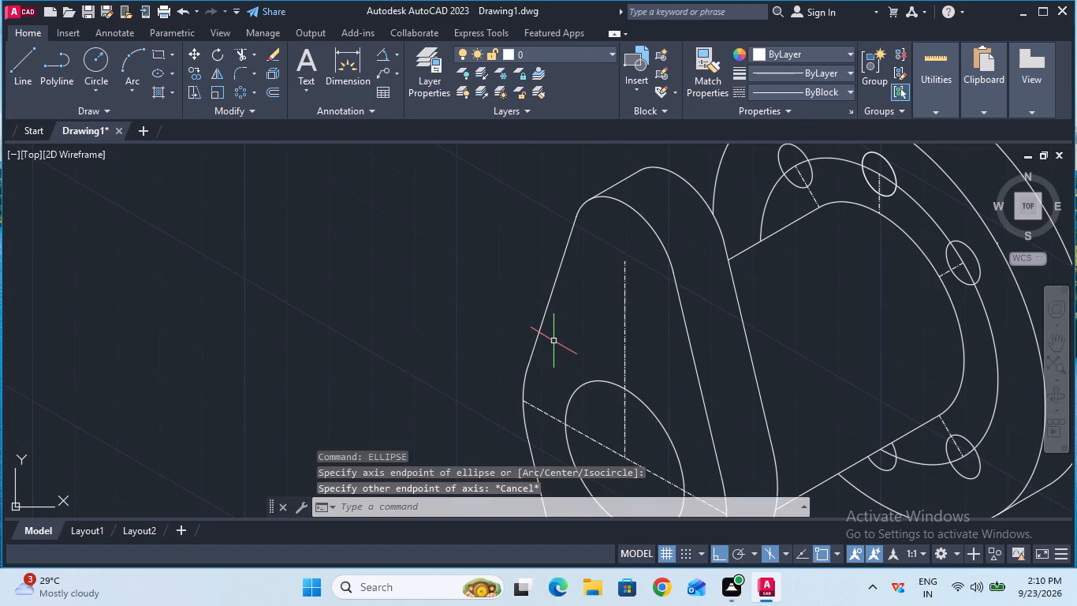
Draw an isocircle of radius 6 centred on the upper end of the front plate's vertical centre line.
type("ell")
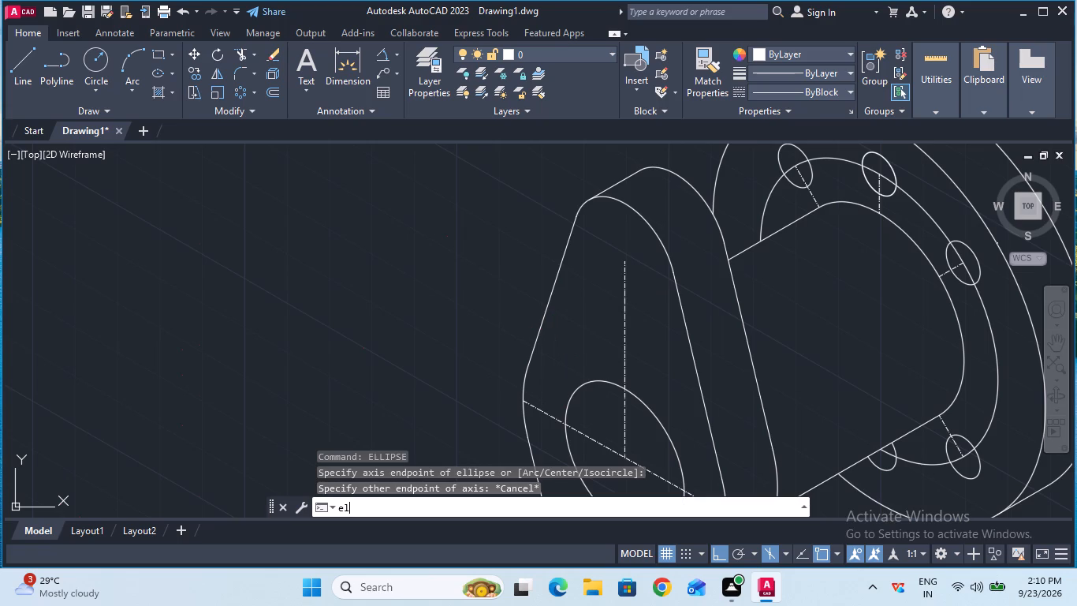
left_click(445, 355)
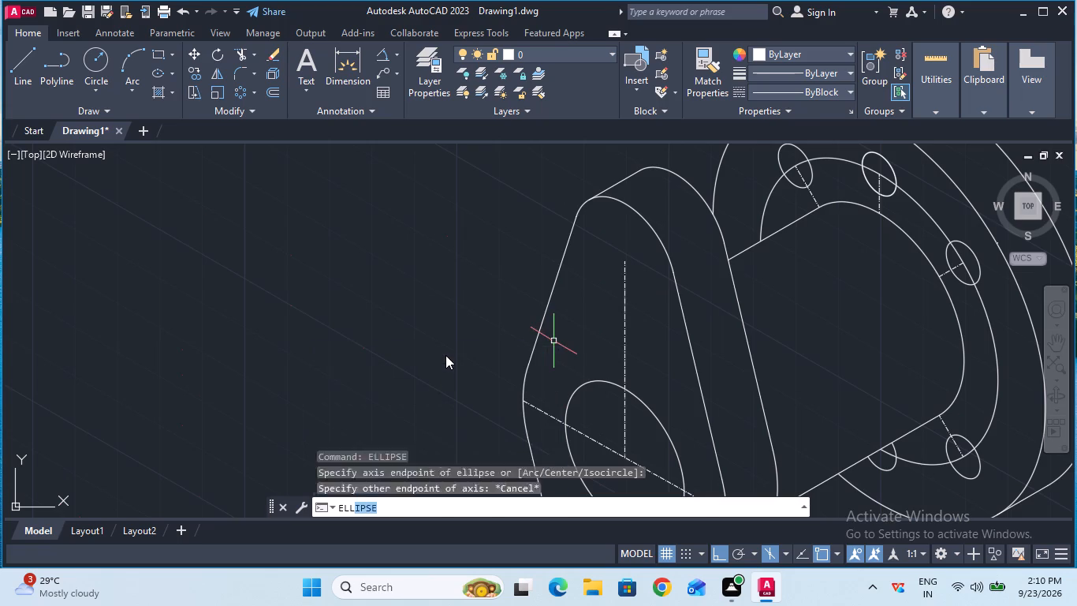
left_click(671, 508)
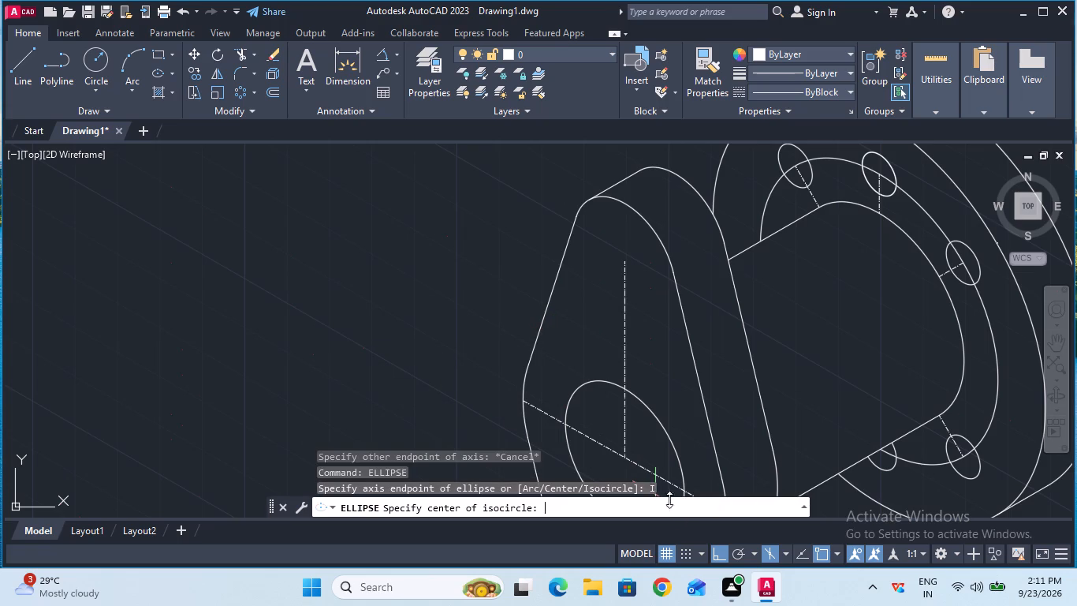
left_click(624, 264)
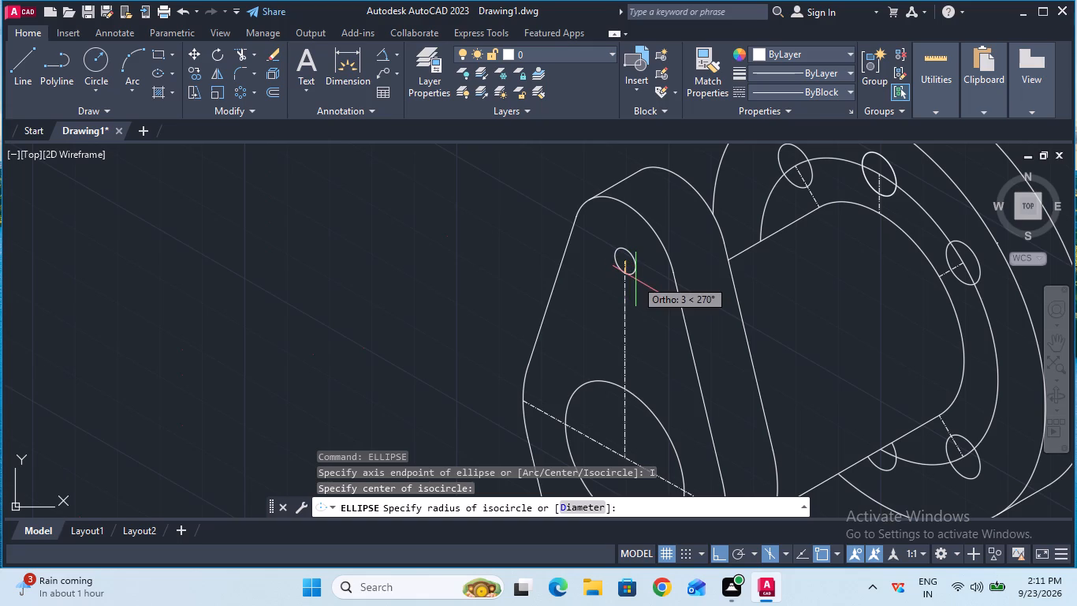
key("6")
key("Return")
key("Escape")
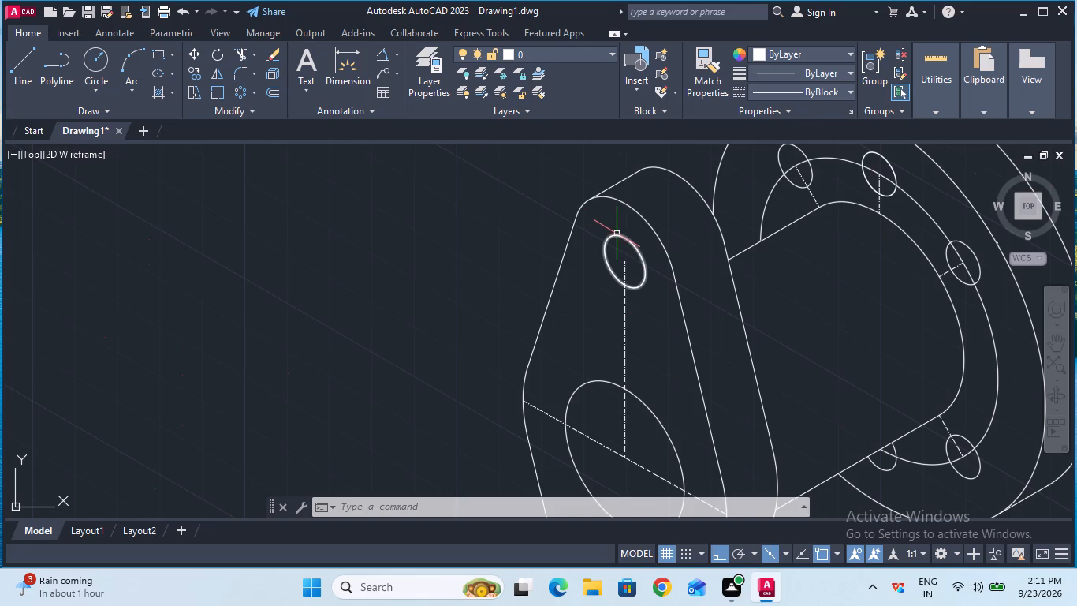
Copy the front plate's upper bolt hole isocircle 100 mm straight down from its centre.
left_click(1060, 348)
left_click_drag(1057, 347, 1056, 335)
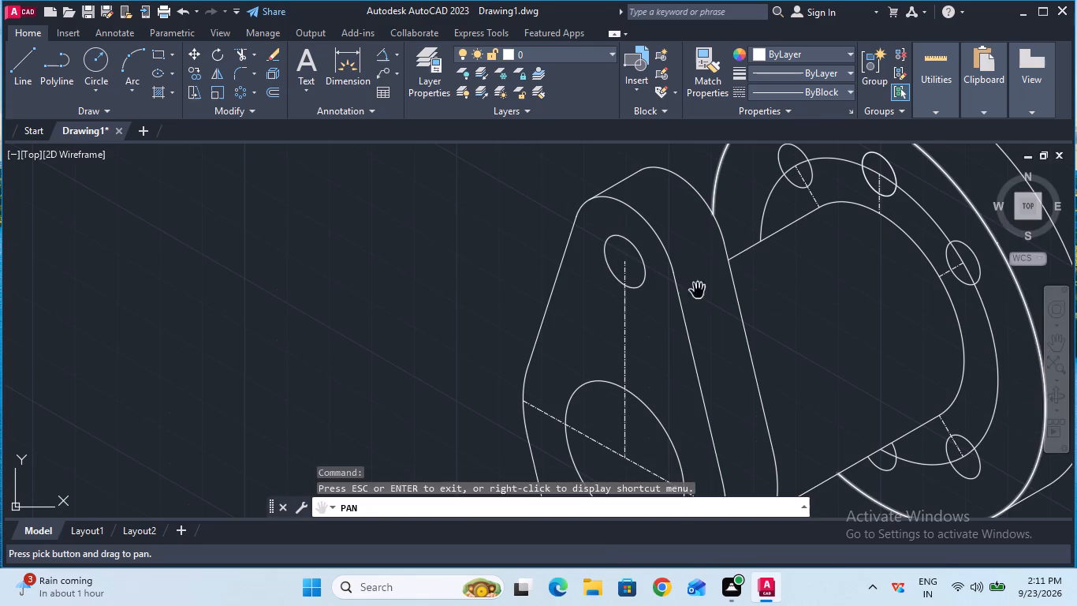
key("Escape")
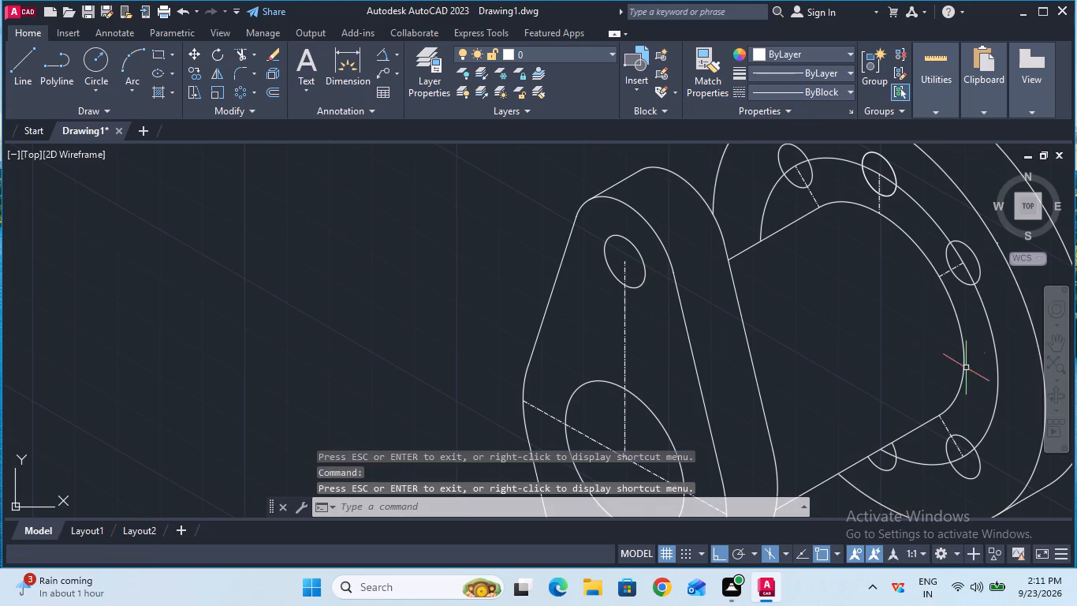
left_click(1053, 344)
left_click_drag(967, 342, 935, 205)
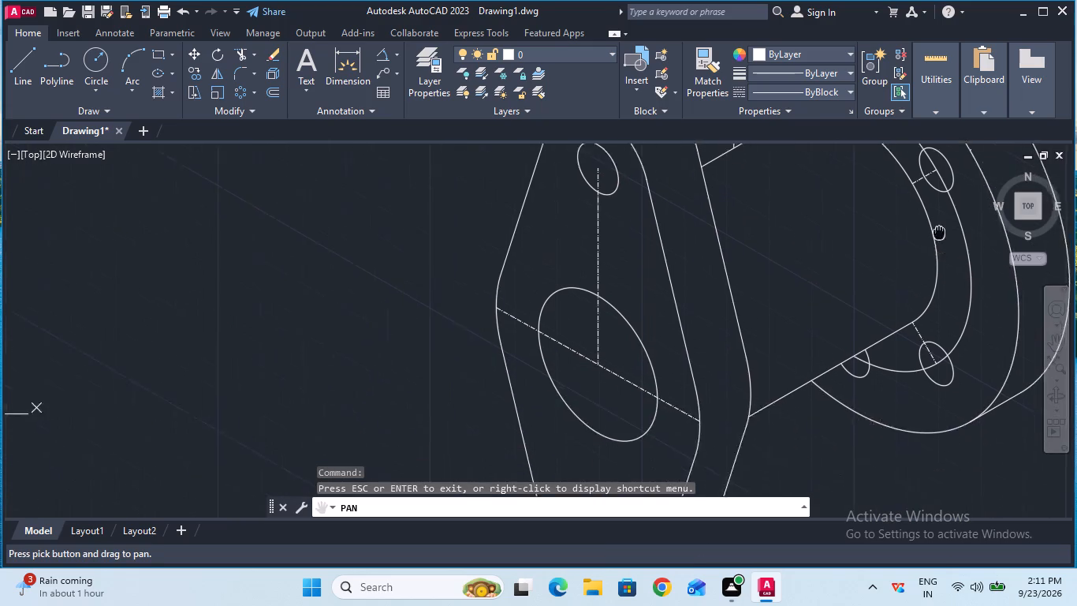
left_click_drag(935, 205, 946, 250)
key("Escape")
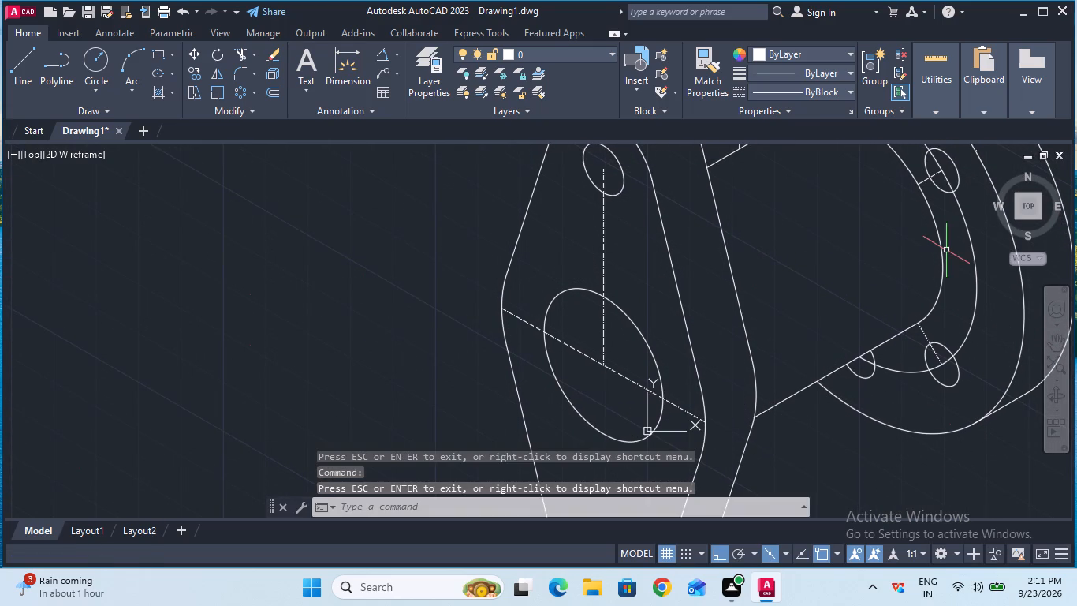
left_click(594, 181)
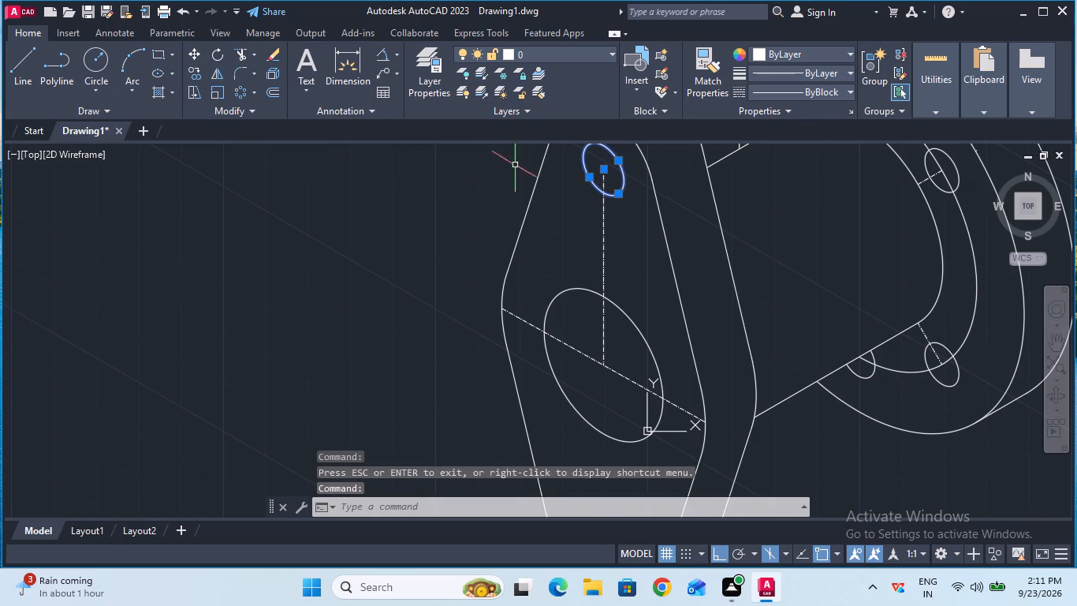
left_click(198, 67)
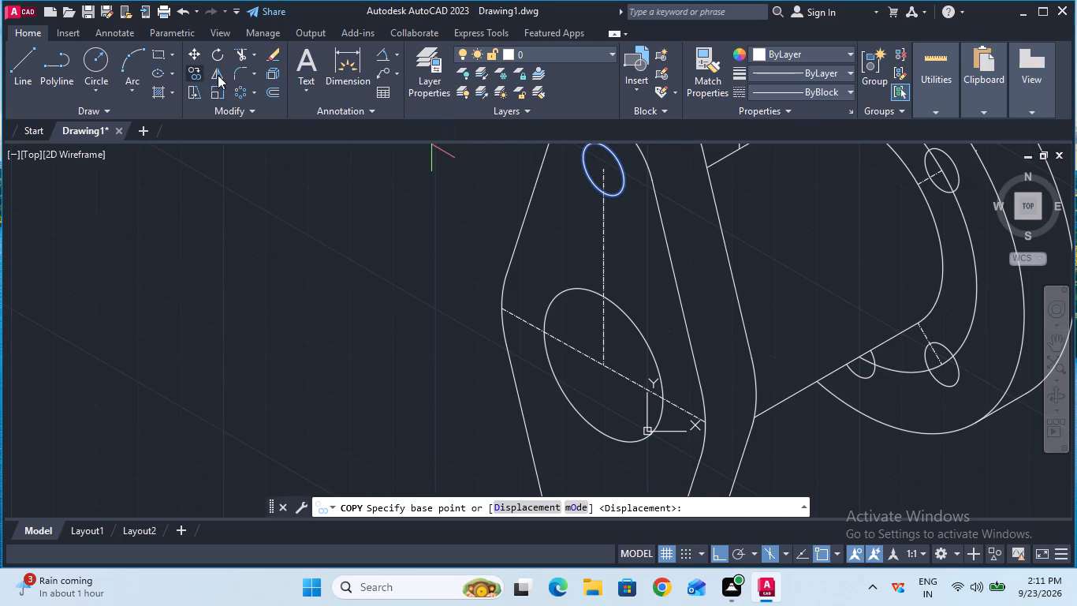
left_click(605, 171)
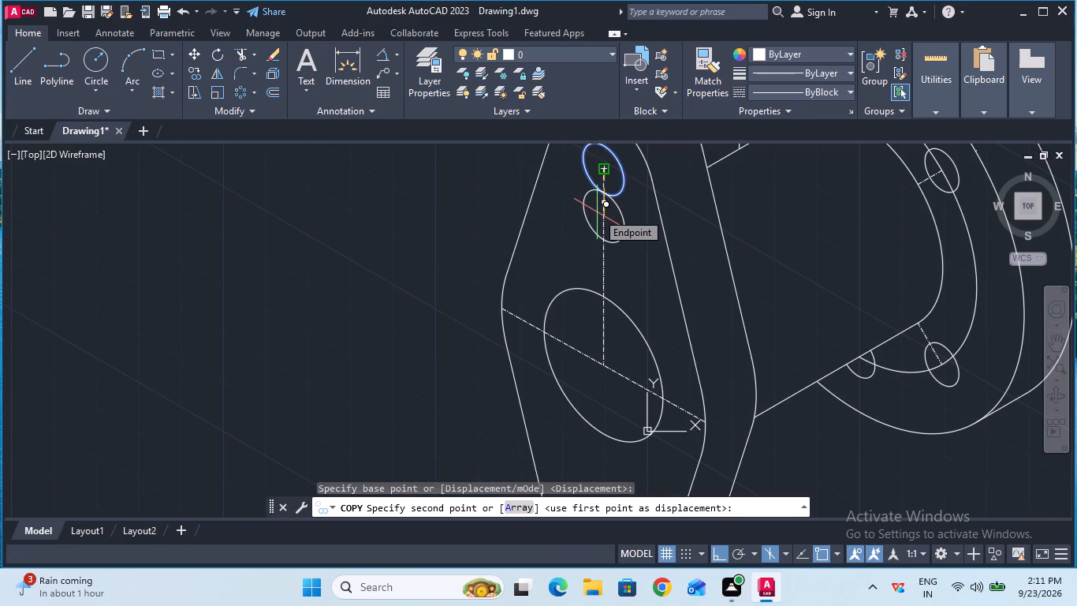
key("1")
type("00")
key("Return")
key("Escape")
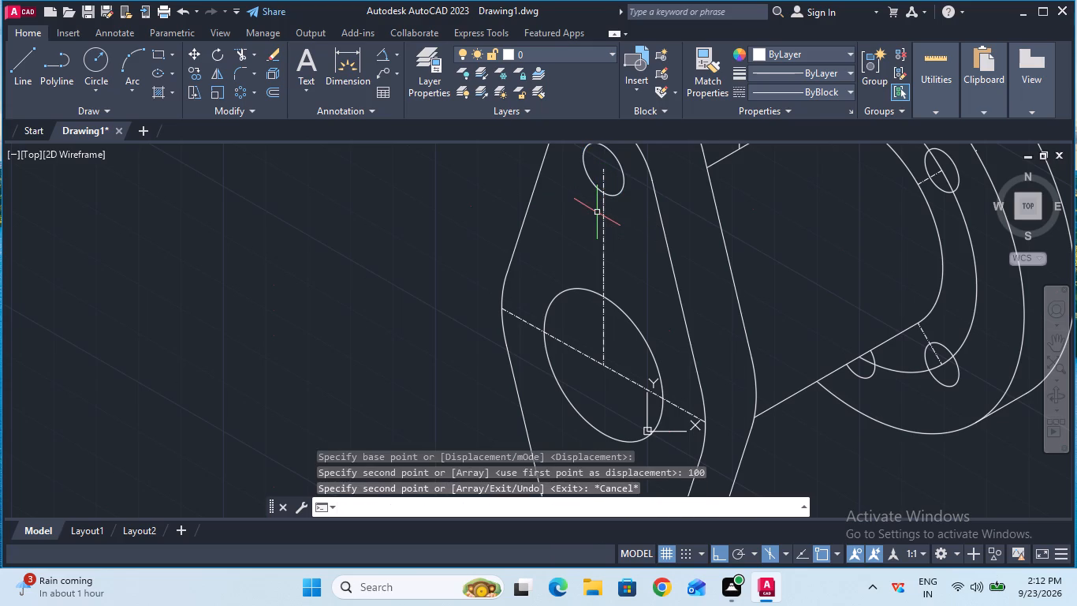
Switch the isometric drafting plane to the top isoplane.
scroll(597, 212, "down", 1, "ctrl")
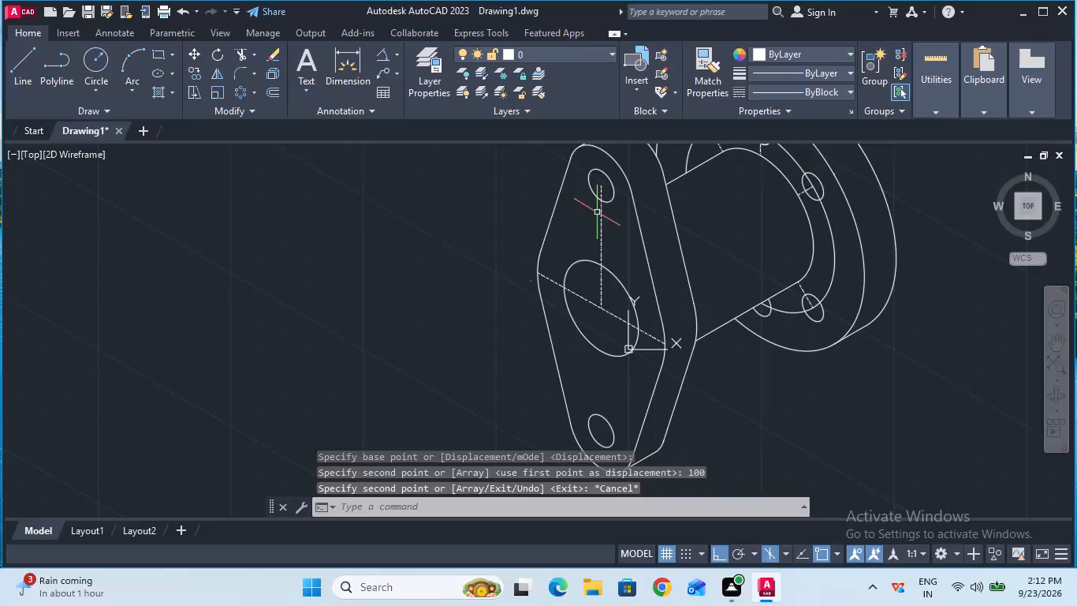
scroll(506, 268, "down", 1, "ctrl")
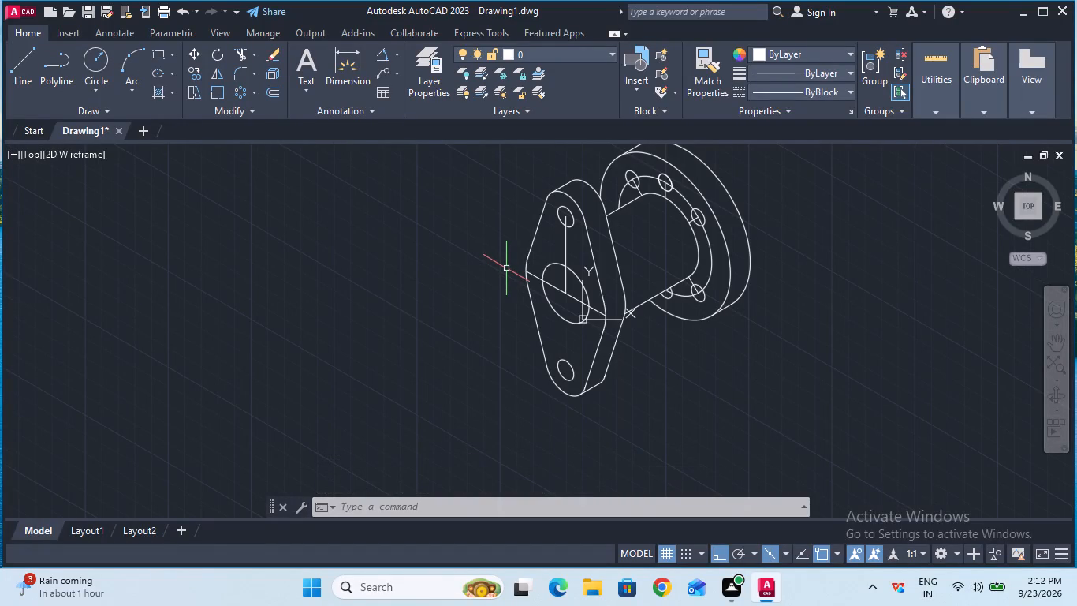
scroll(506, 268, "down", 2, "ctrl")
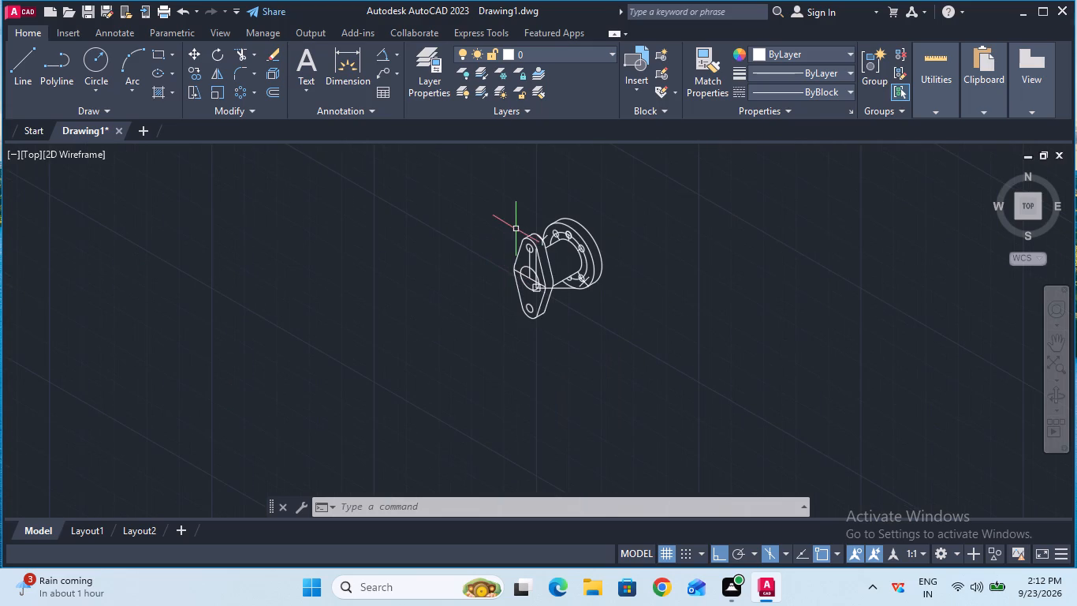
scroll(516, 227, "up", 2, "ctrl")
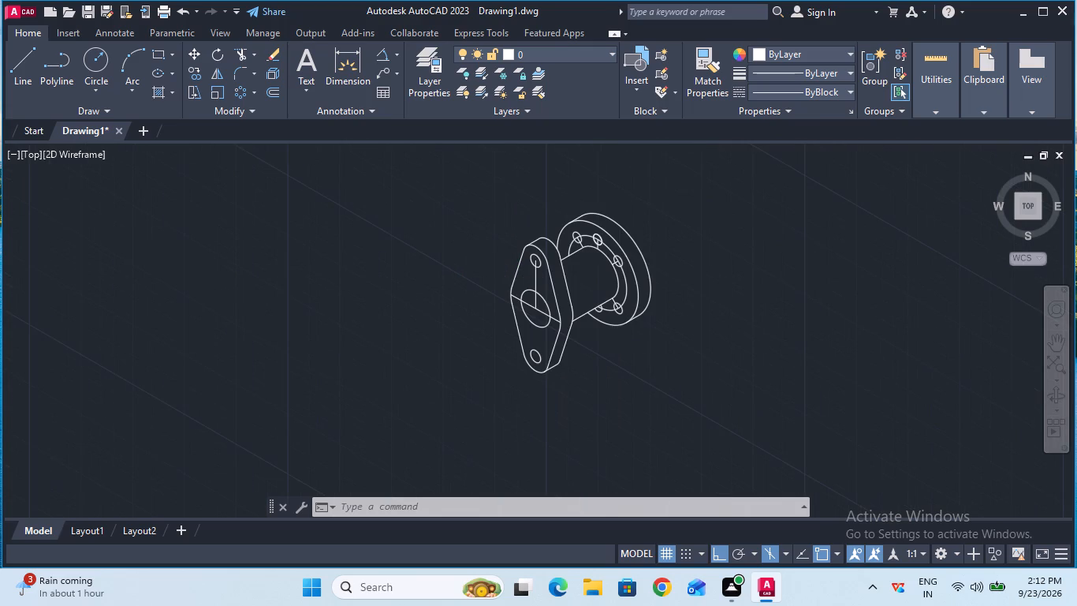
key("F5")
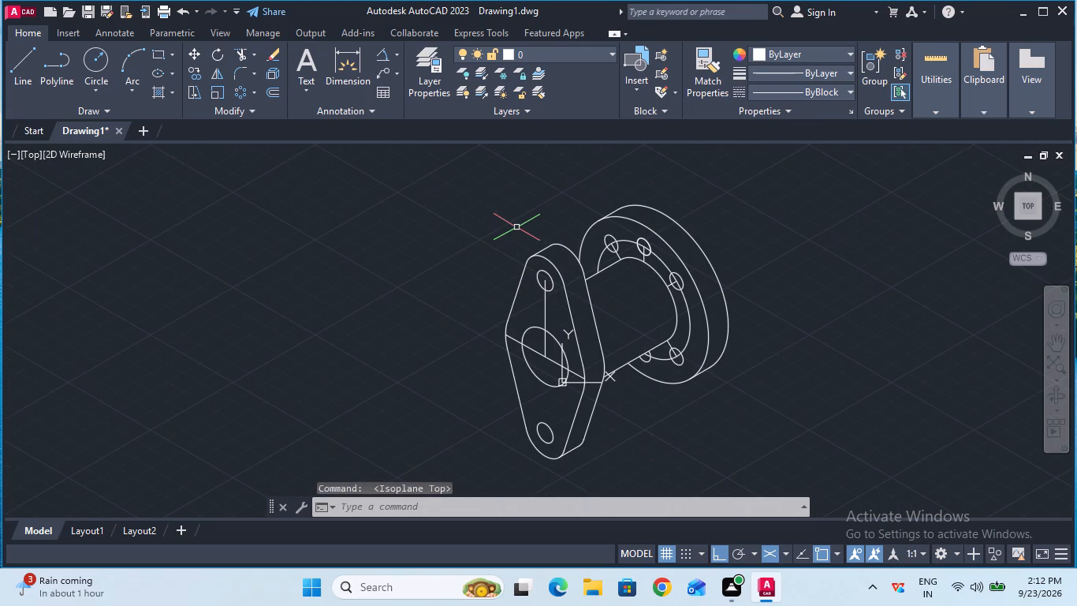
Select the entire pipe connector drawing and apply Join to it.
left_click(366, 177)
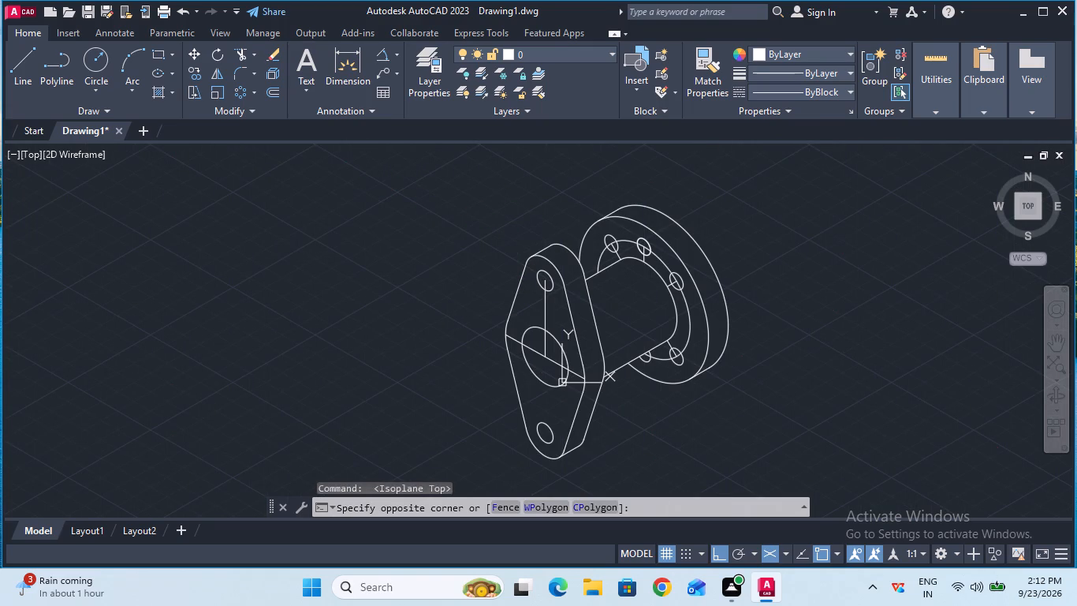
left_click(782, 471)
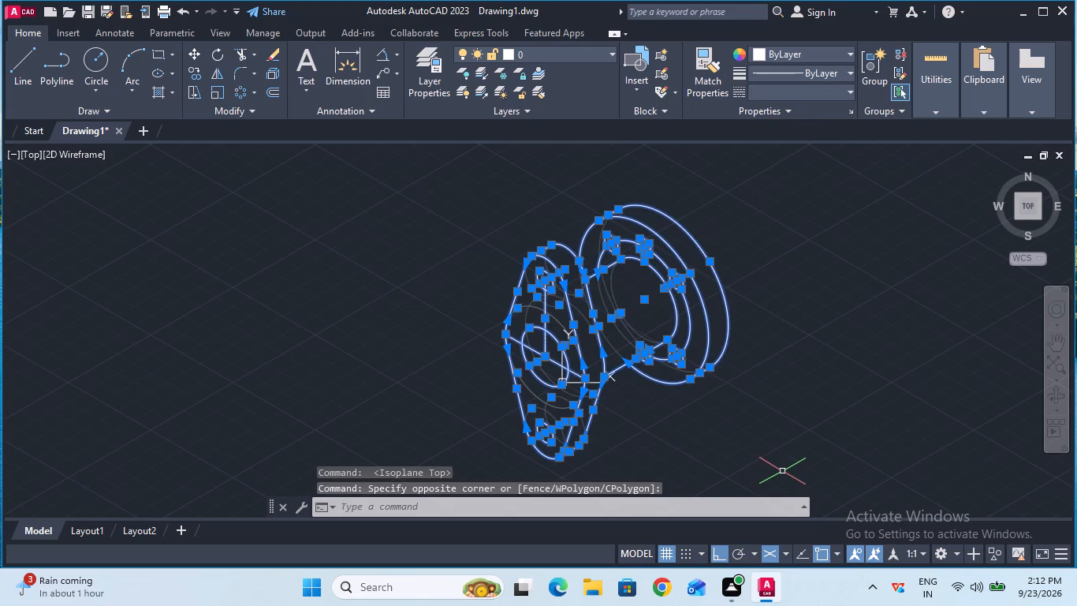
type("joi")
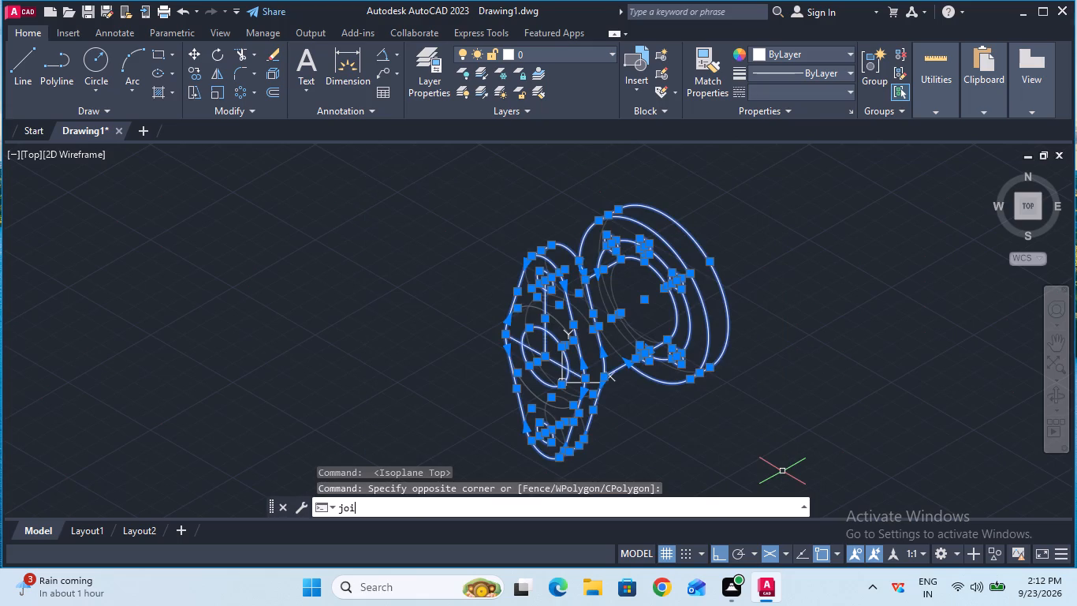
left_click(491, 481)
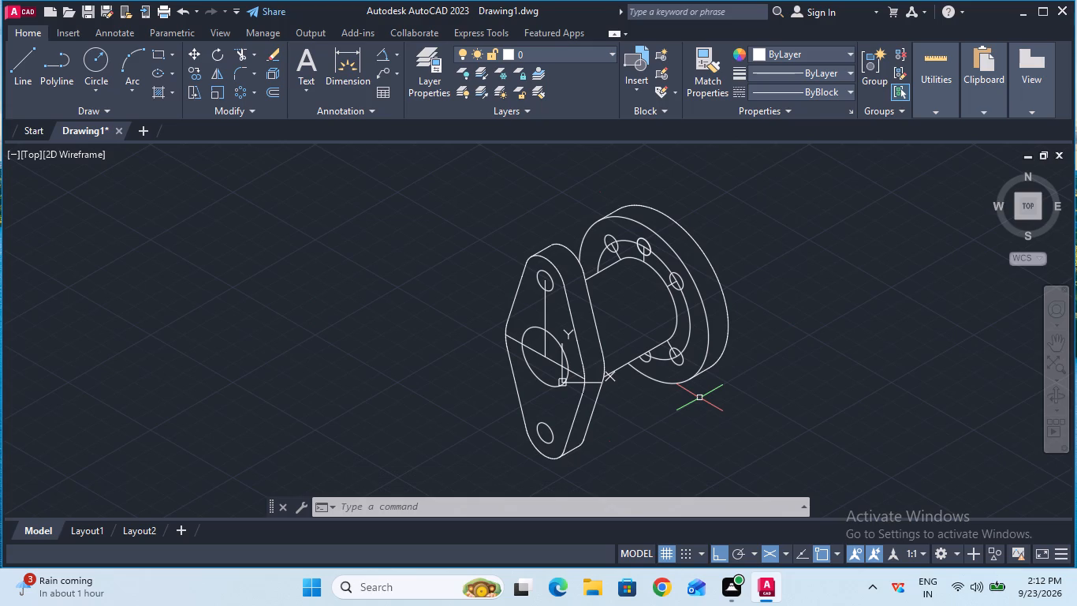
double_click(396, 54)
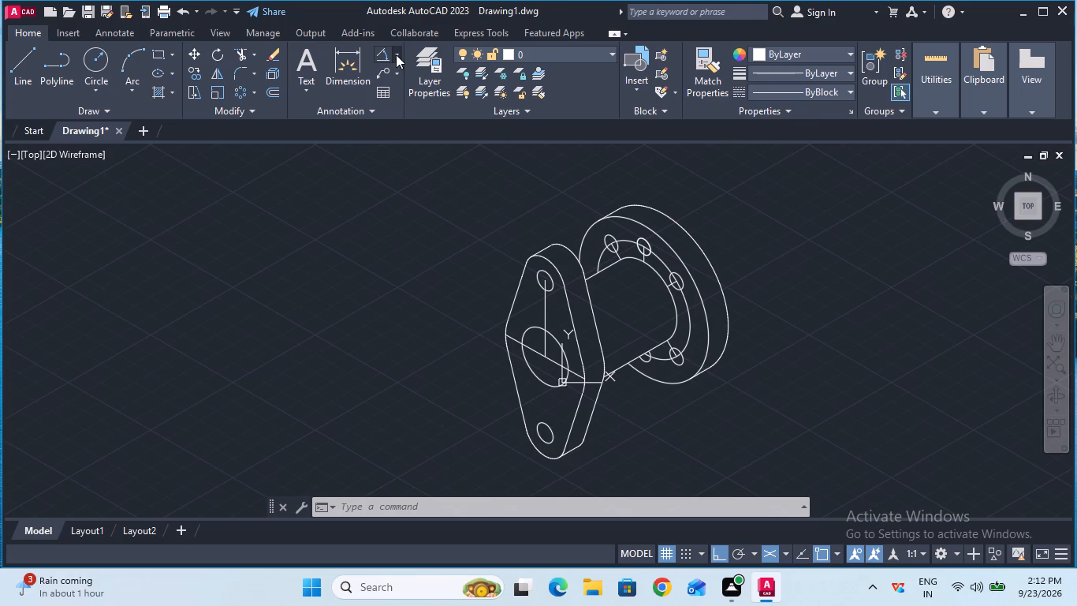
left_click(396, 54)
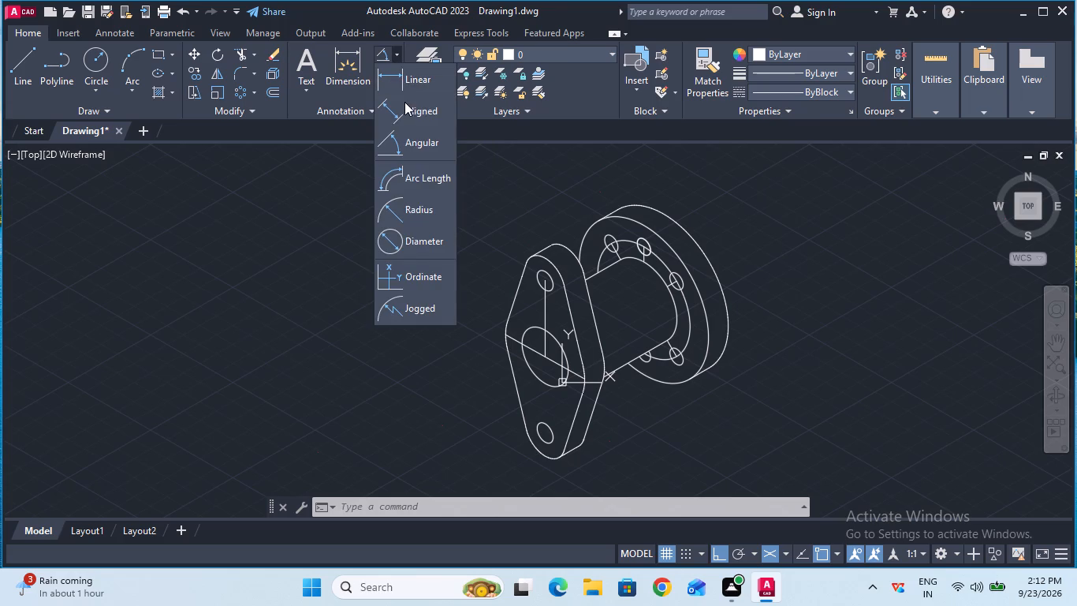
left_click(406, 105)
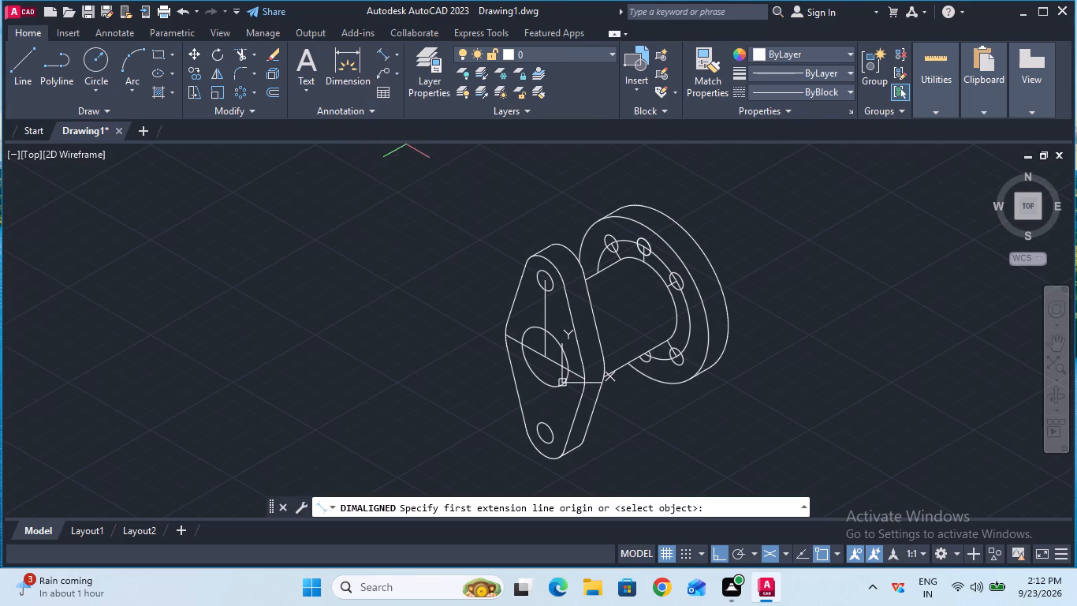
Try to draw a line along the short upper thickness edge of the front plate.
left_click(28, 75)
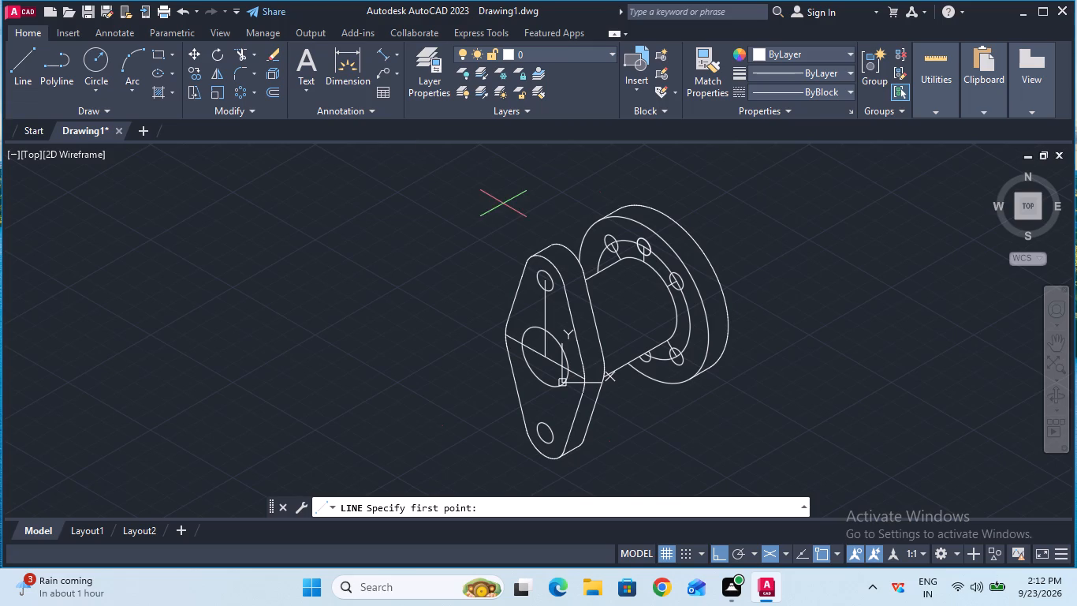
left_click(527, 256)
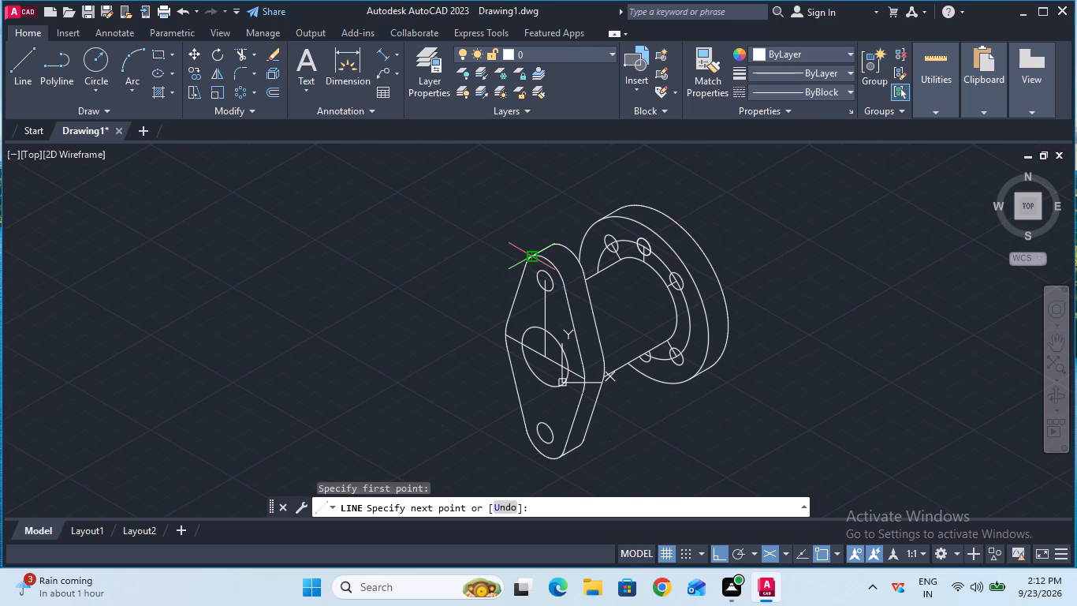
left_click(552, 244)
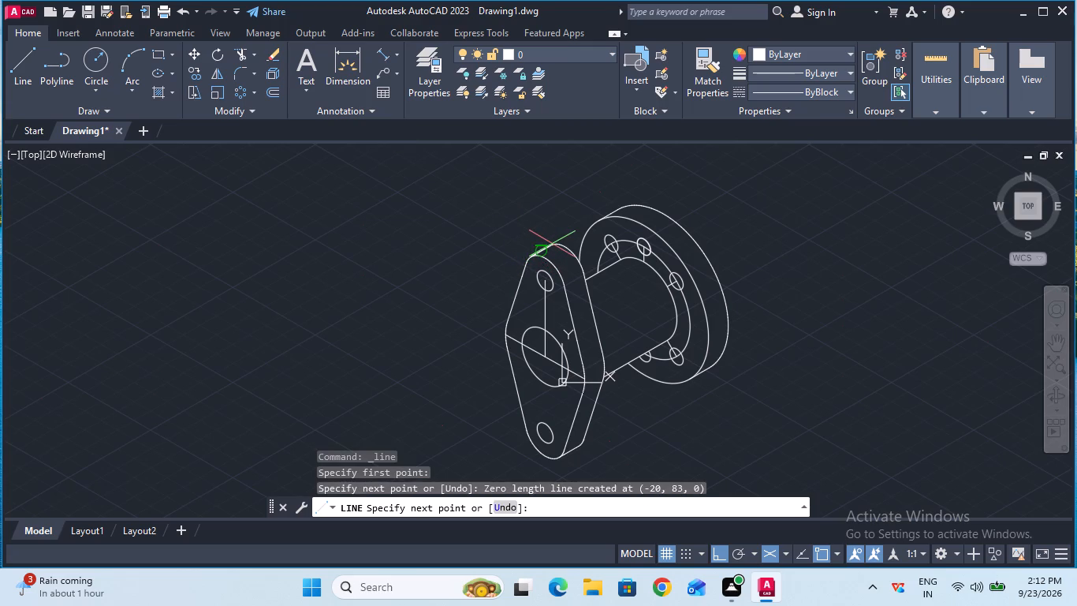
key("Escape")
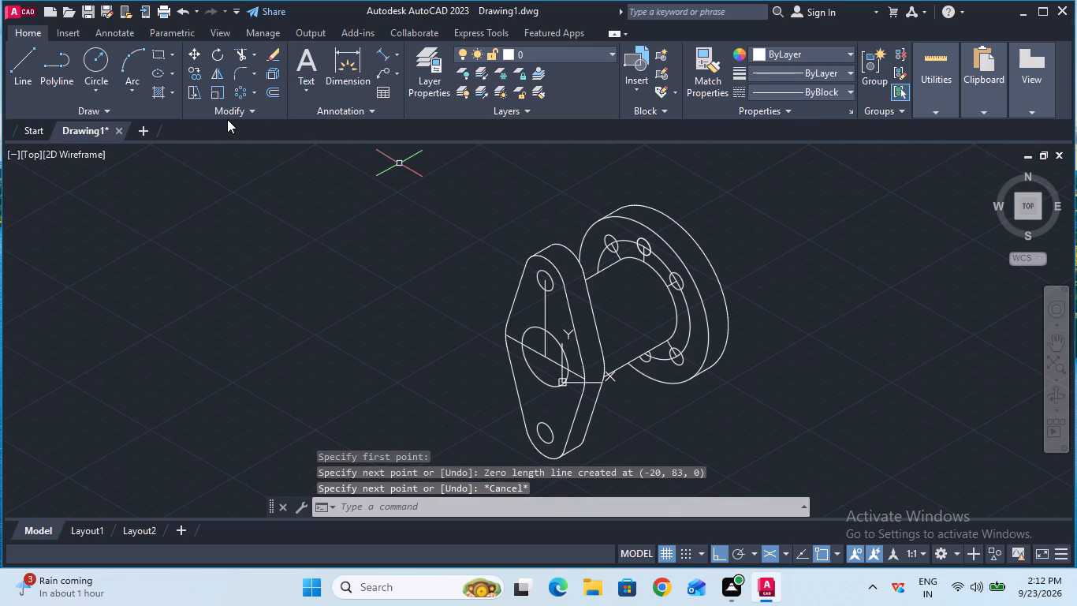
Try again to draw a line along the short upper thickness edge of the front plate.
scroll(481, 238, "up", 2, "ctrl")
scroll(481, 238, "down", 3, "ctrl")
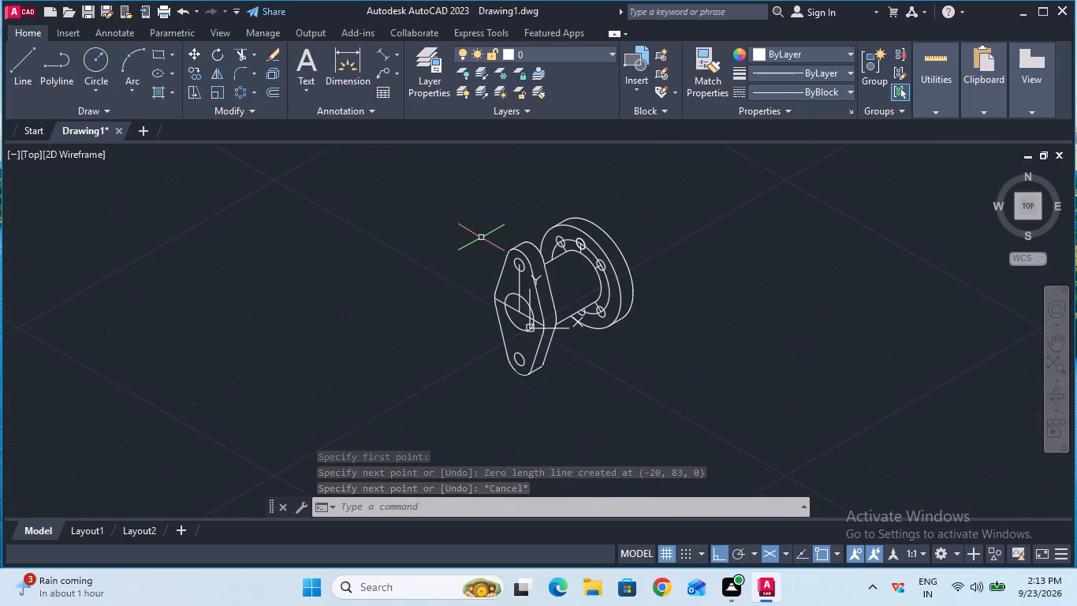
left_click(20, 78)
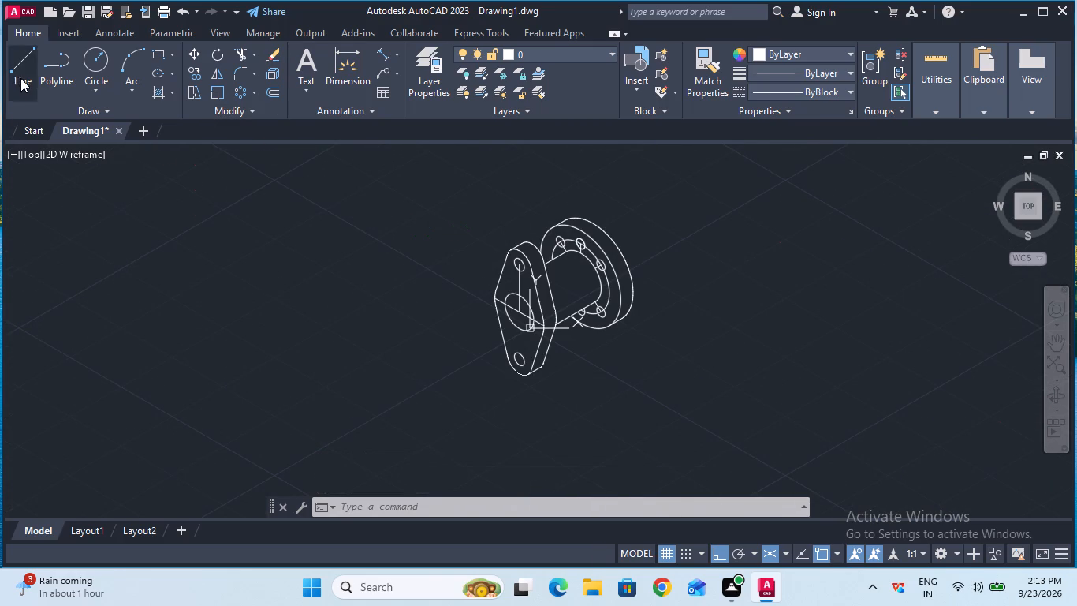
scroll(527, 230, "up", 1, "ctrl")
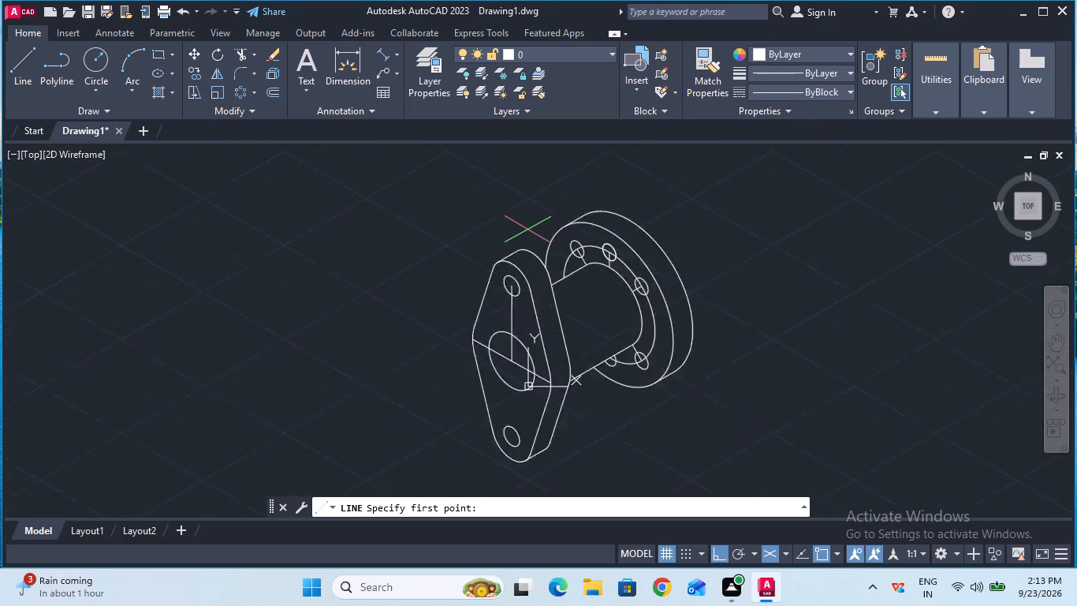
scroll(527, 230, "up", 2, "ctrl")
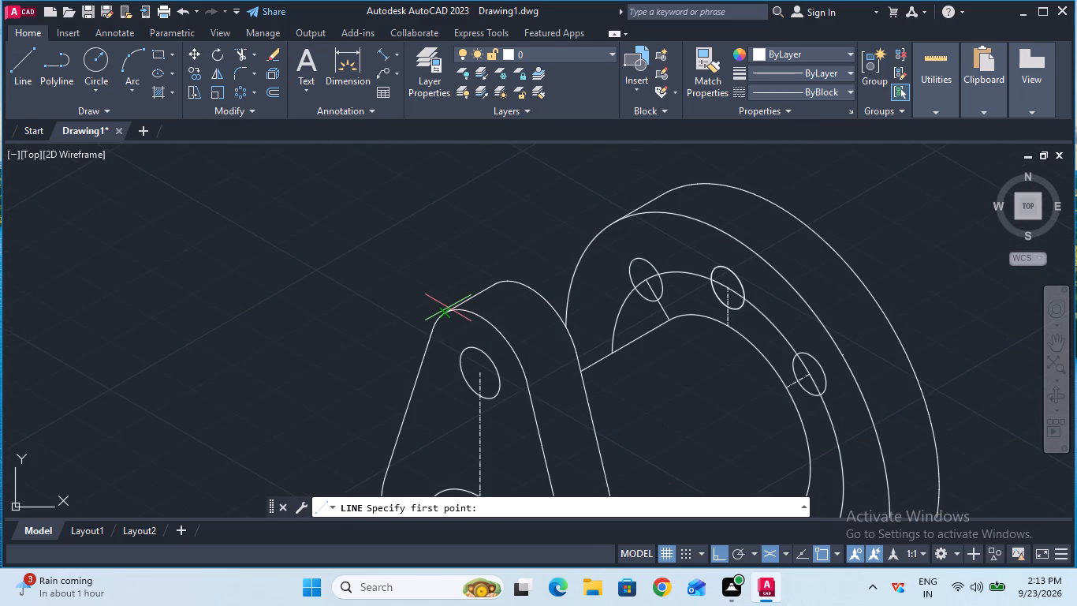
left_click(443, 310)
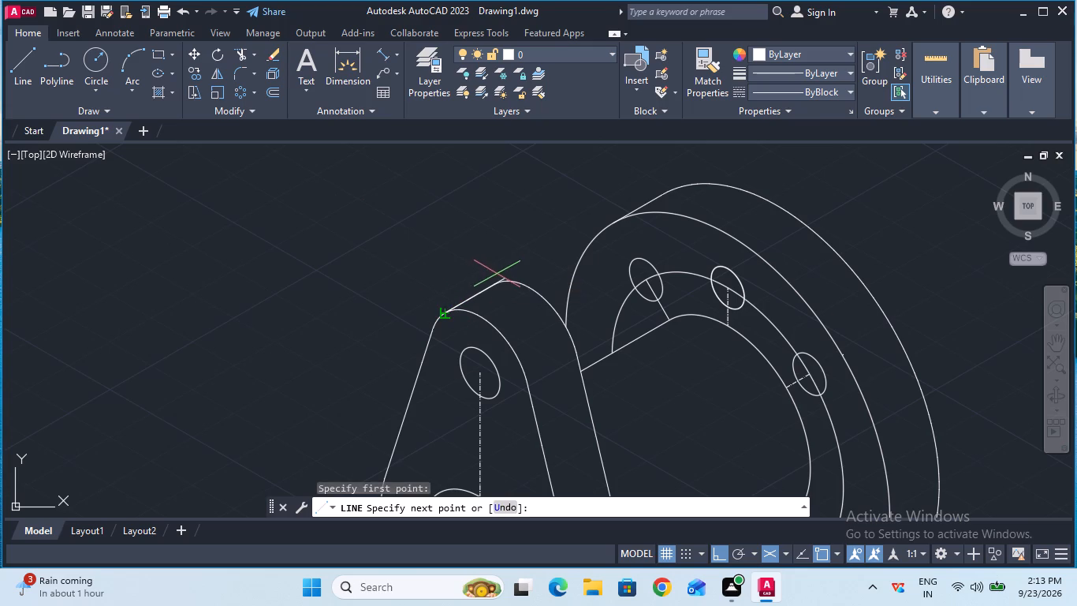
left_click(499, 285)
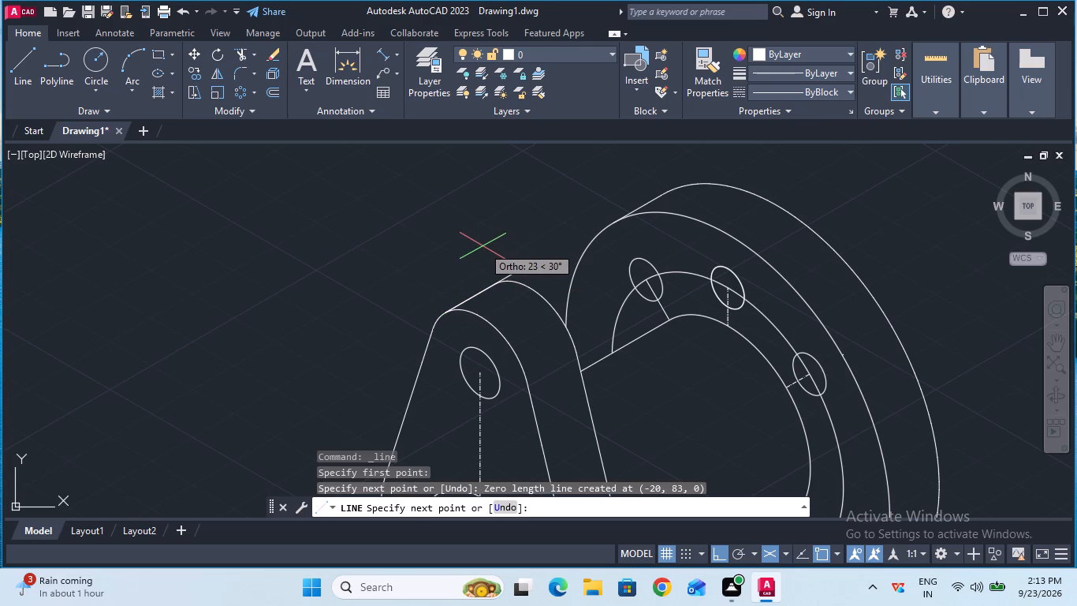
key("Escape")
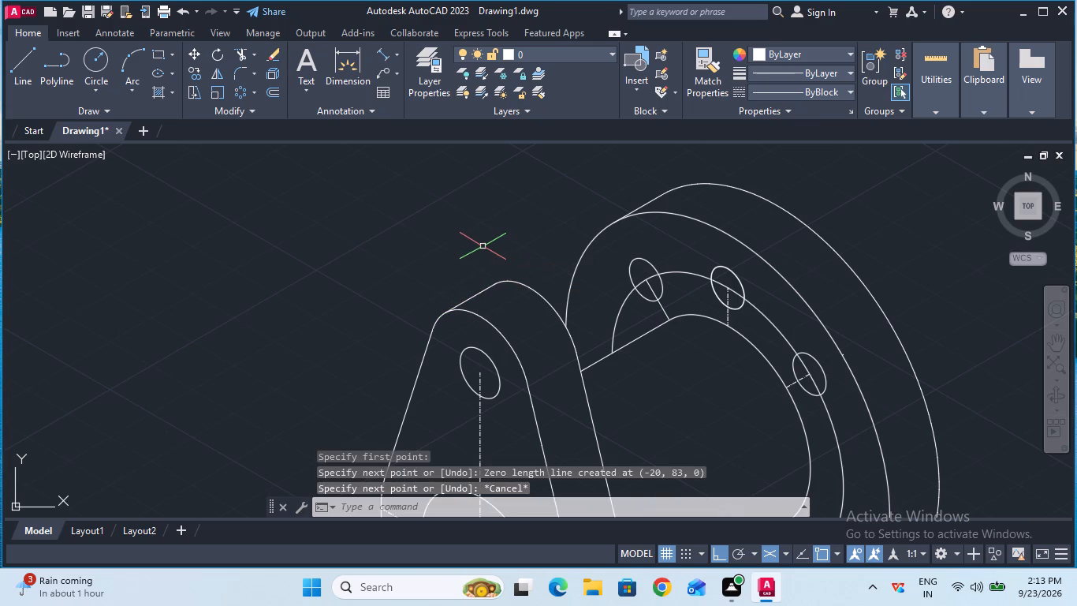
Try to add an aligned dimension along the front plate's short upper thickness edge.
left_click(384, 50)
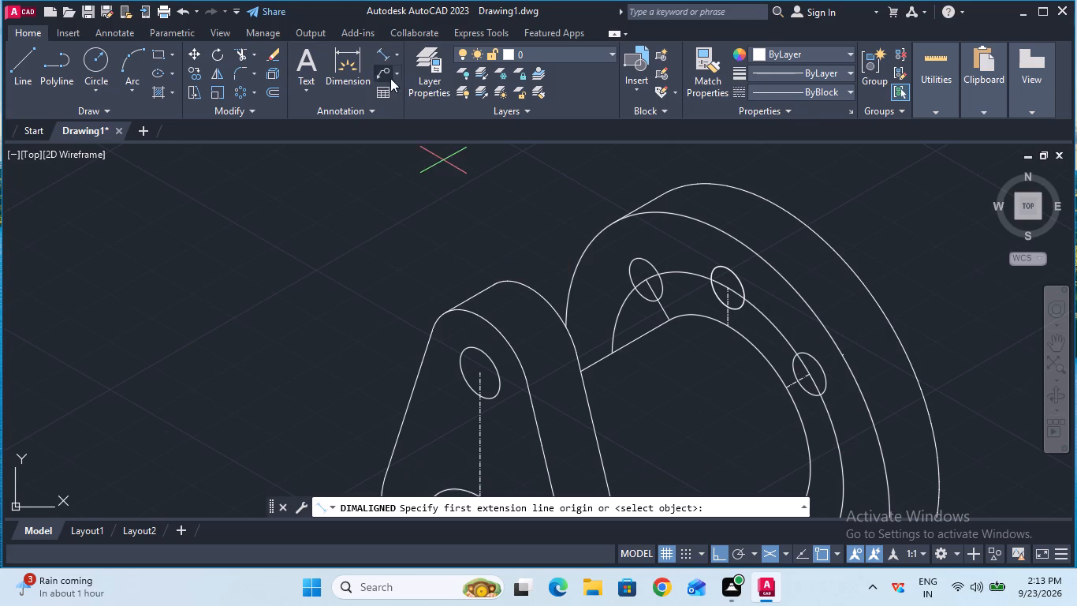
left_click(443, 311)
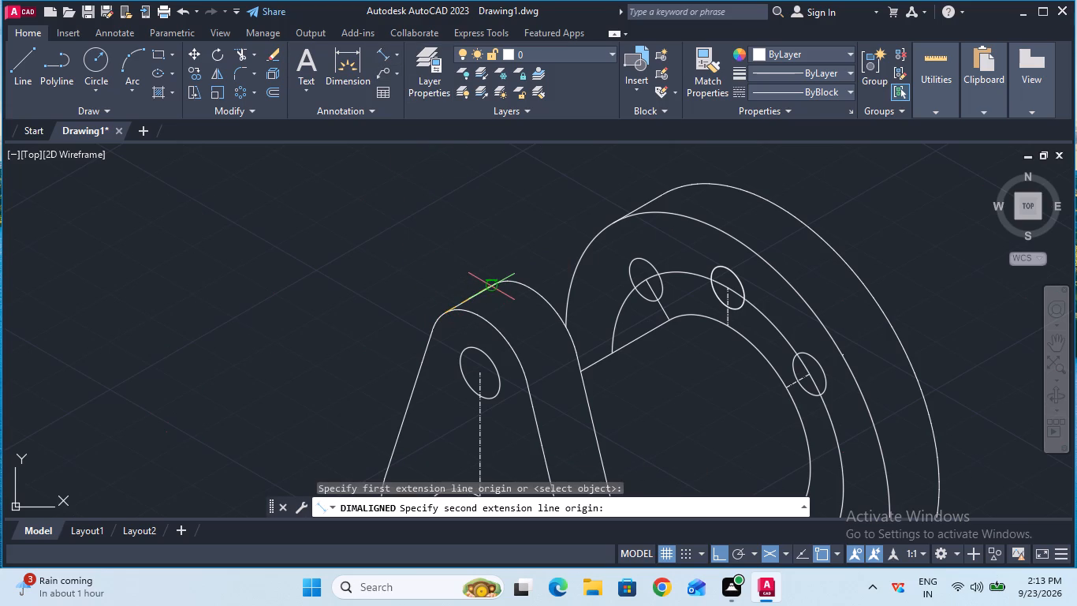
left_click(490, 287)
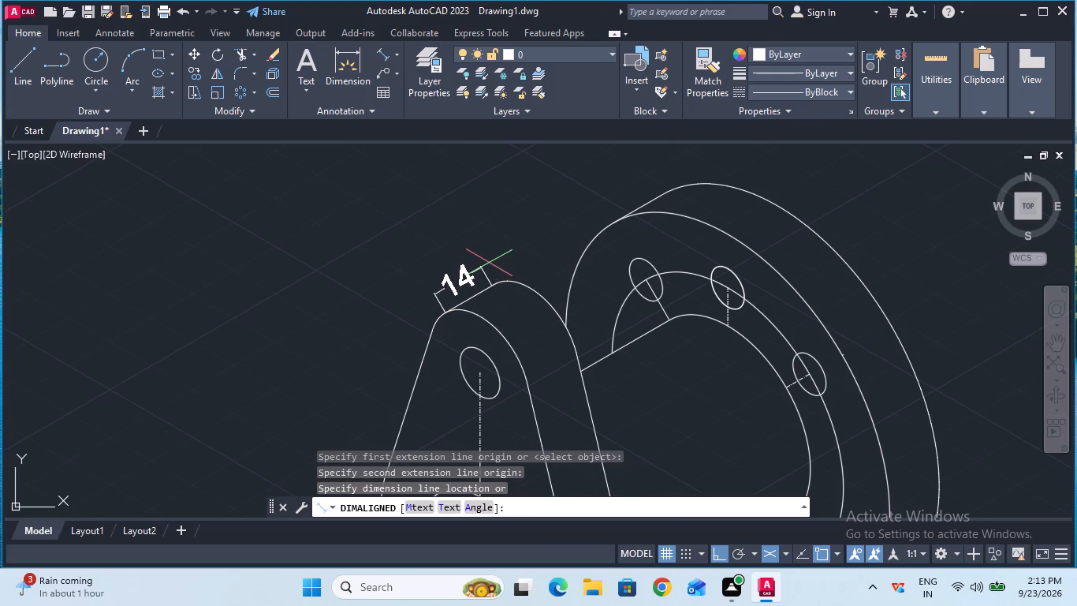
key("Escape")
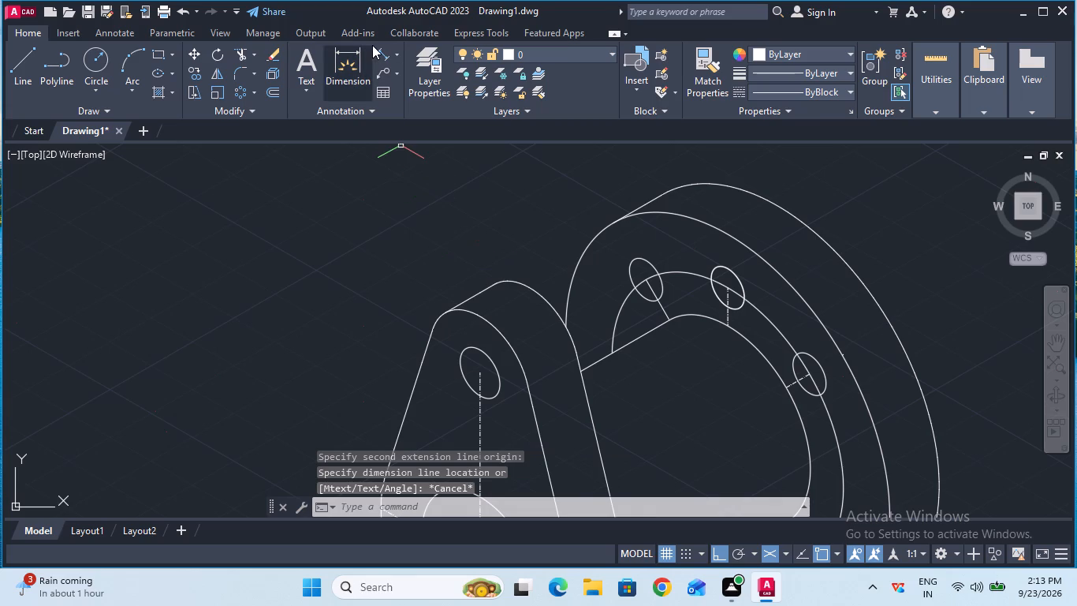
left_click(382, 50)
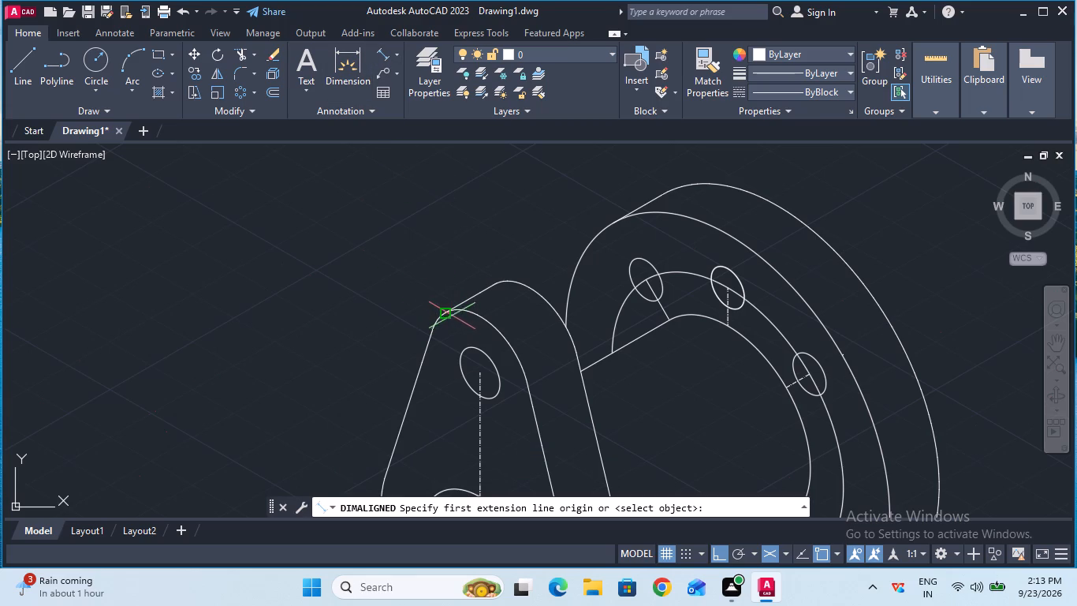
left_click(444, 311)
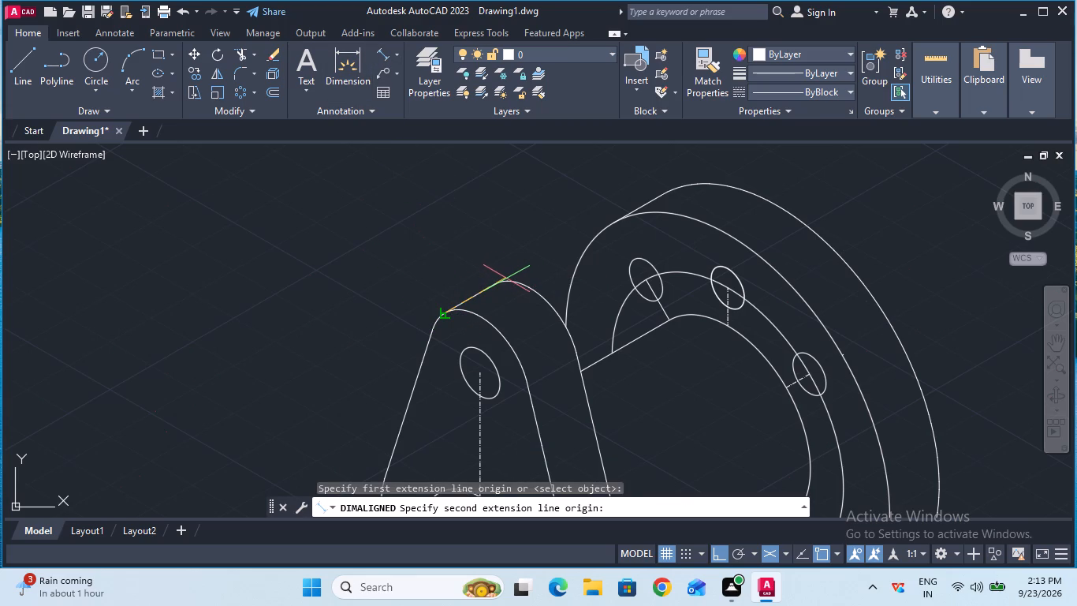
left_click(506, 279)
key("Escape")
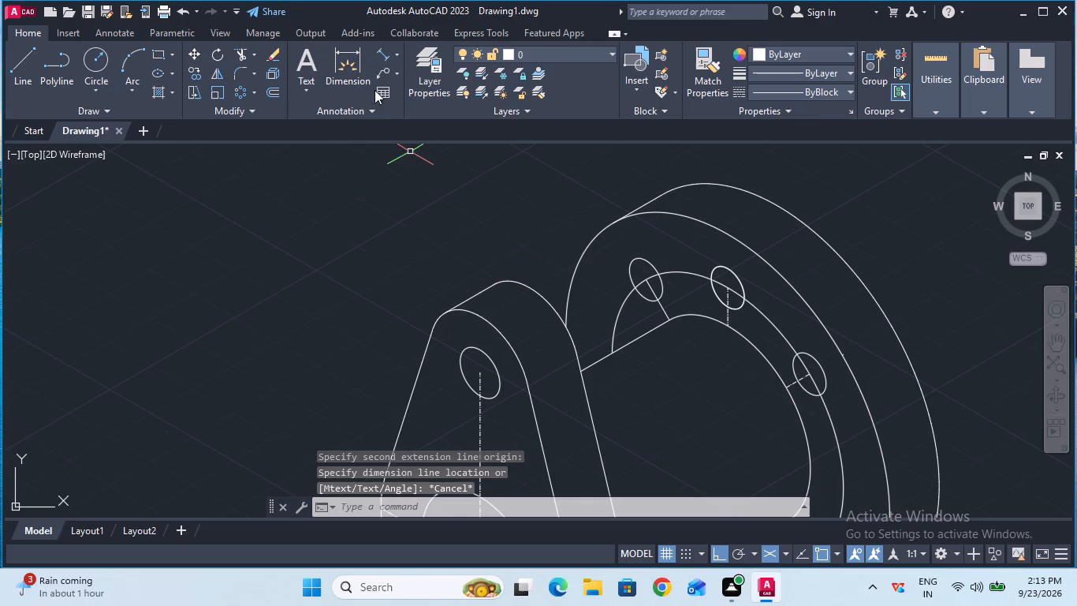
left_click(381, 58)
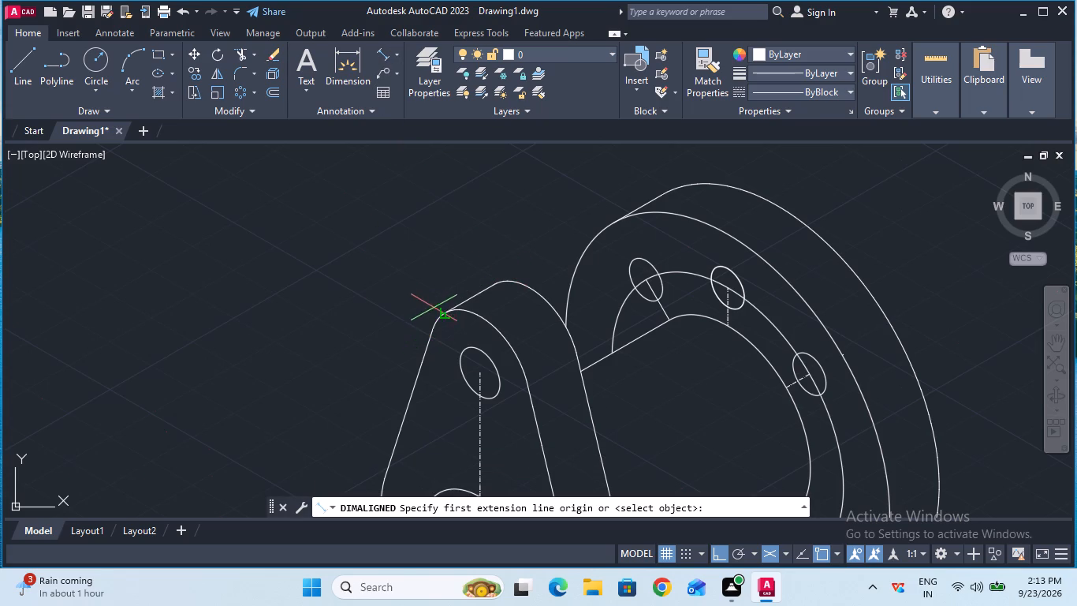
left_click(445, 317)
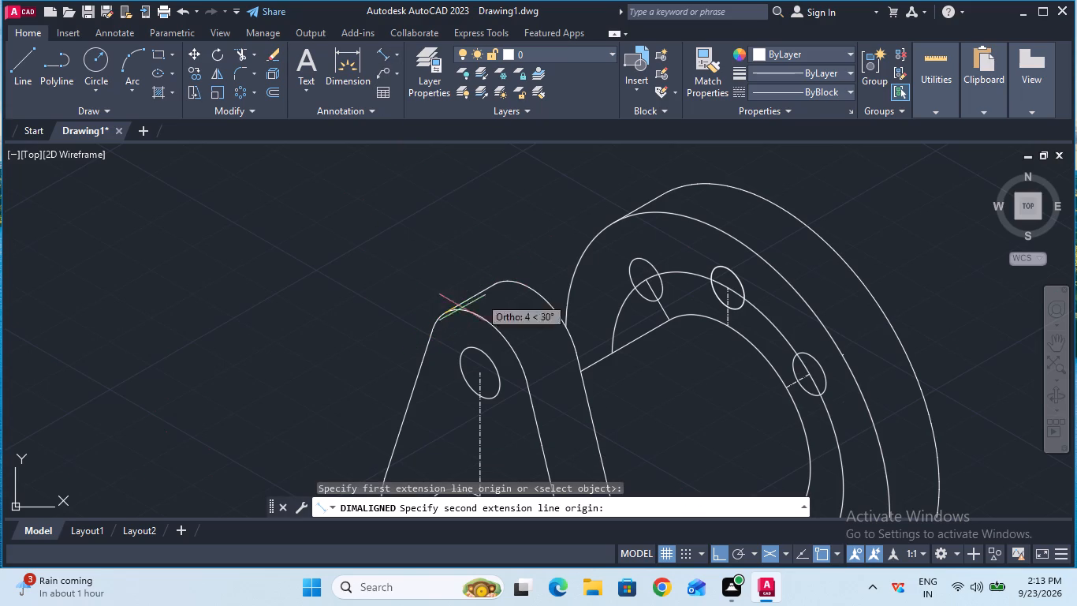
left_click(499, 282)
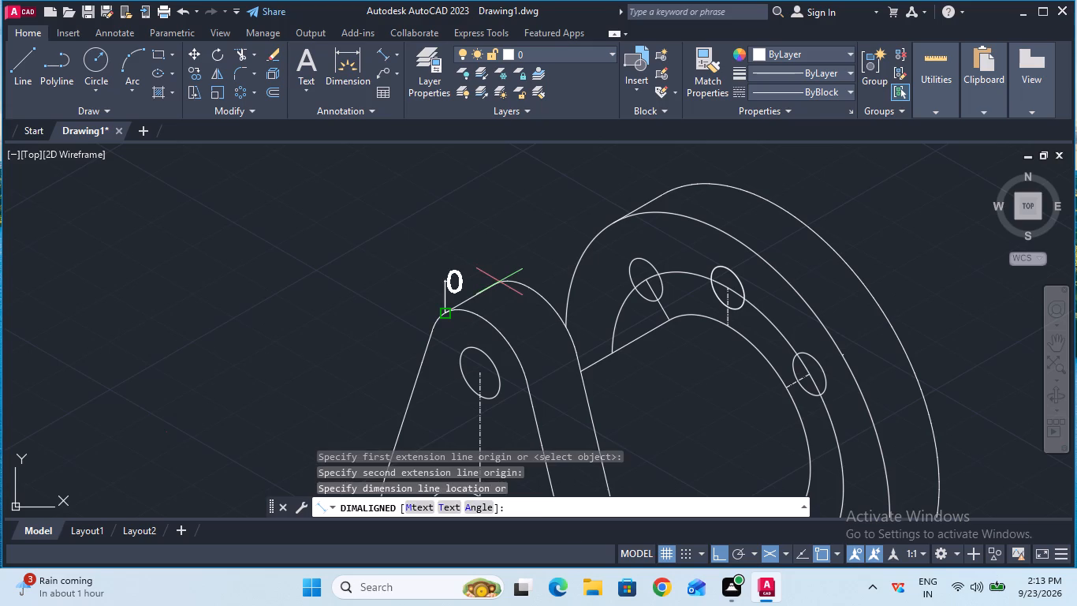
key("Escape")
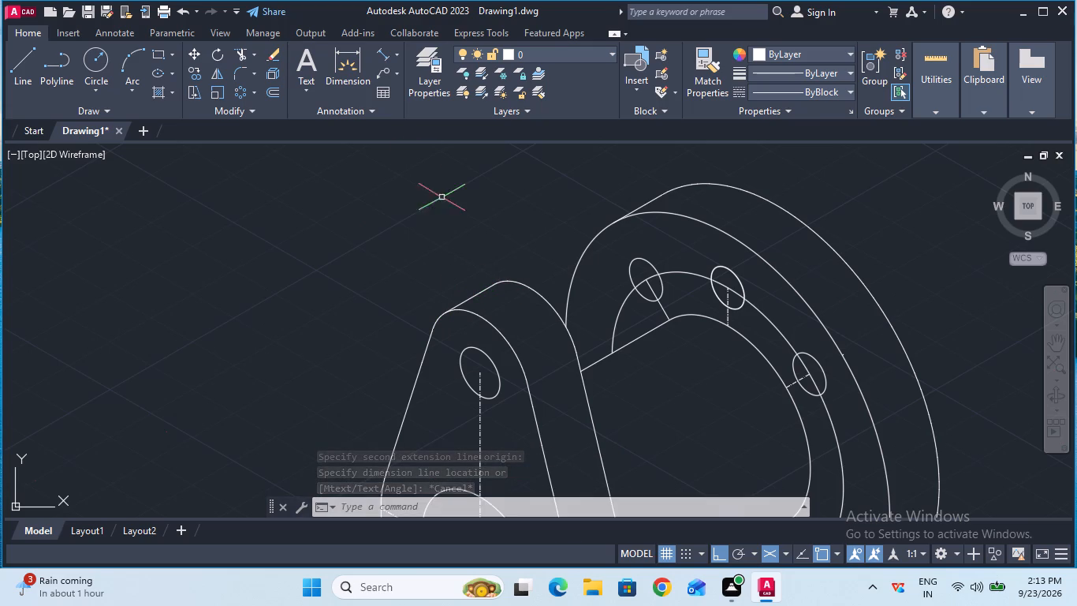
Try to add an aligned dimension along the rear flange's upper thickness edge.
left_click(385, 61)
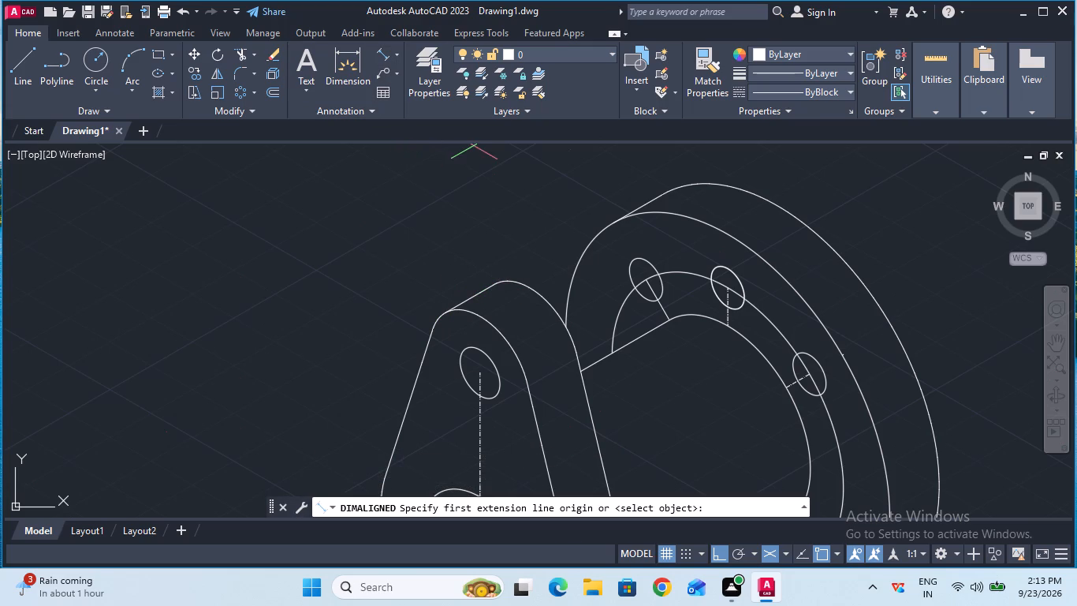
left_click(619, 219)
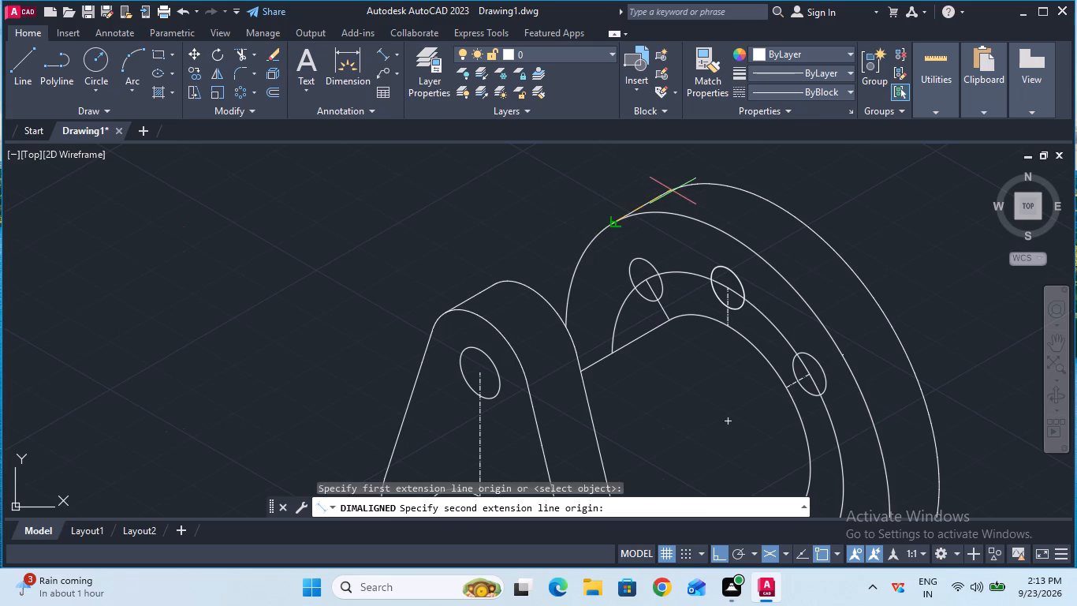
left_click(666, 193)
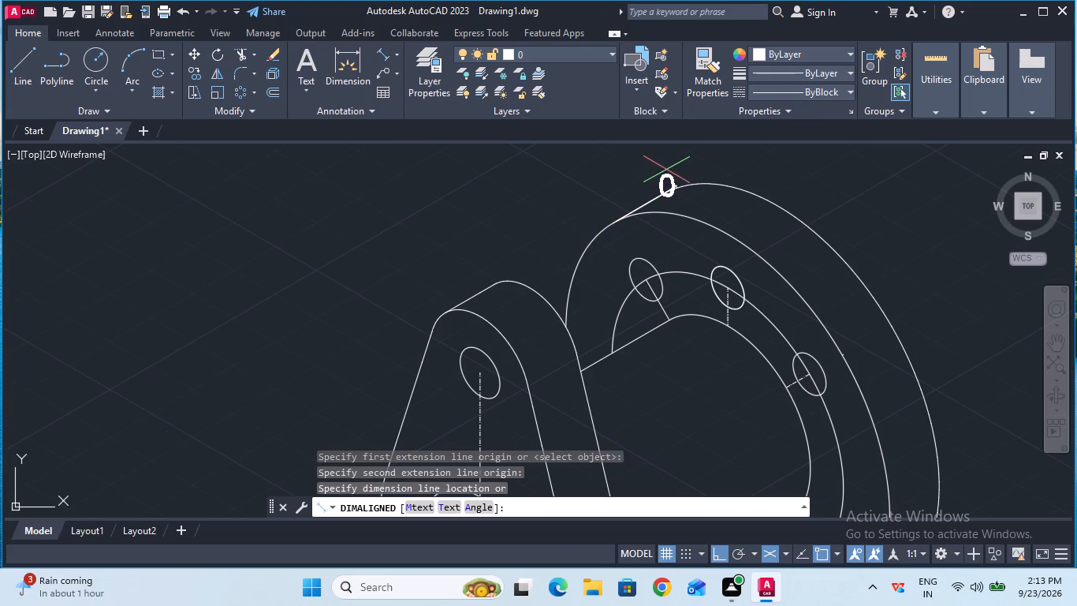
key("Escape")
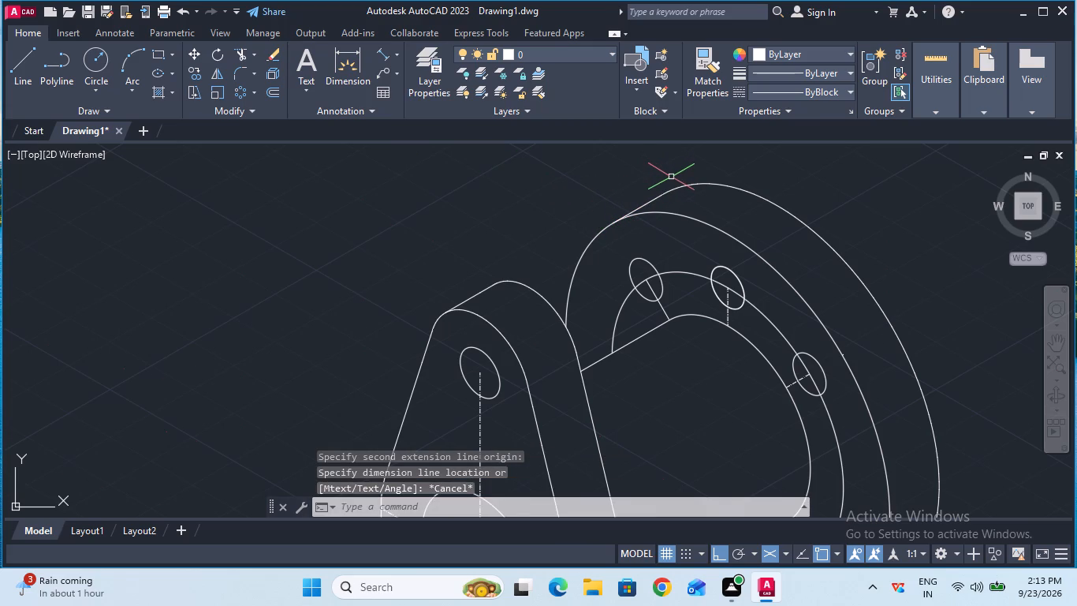
Add an aligned dimension between the centres of the front plate's upper and lower bolt holes, placed outside the plate on the side away from the flange.
scroll(671, 177, "down", 3, "ctrl")
scroll(671, 177, "up", 1, "ctrl")
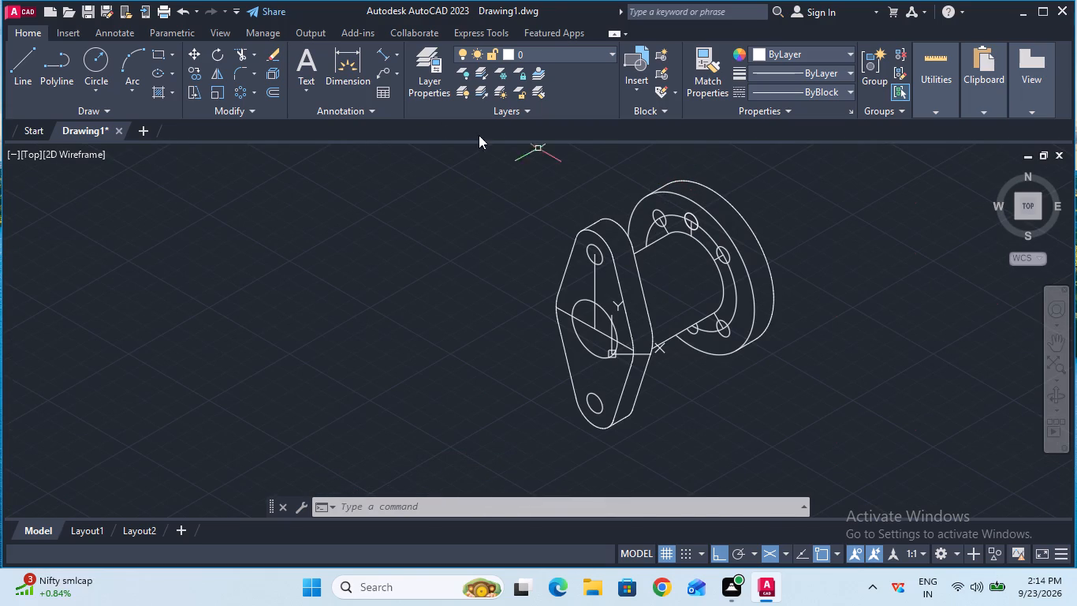
left_click(375, 55)
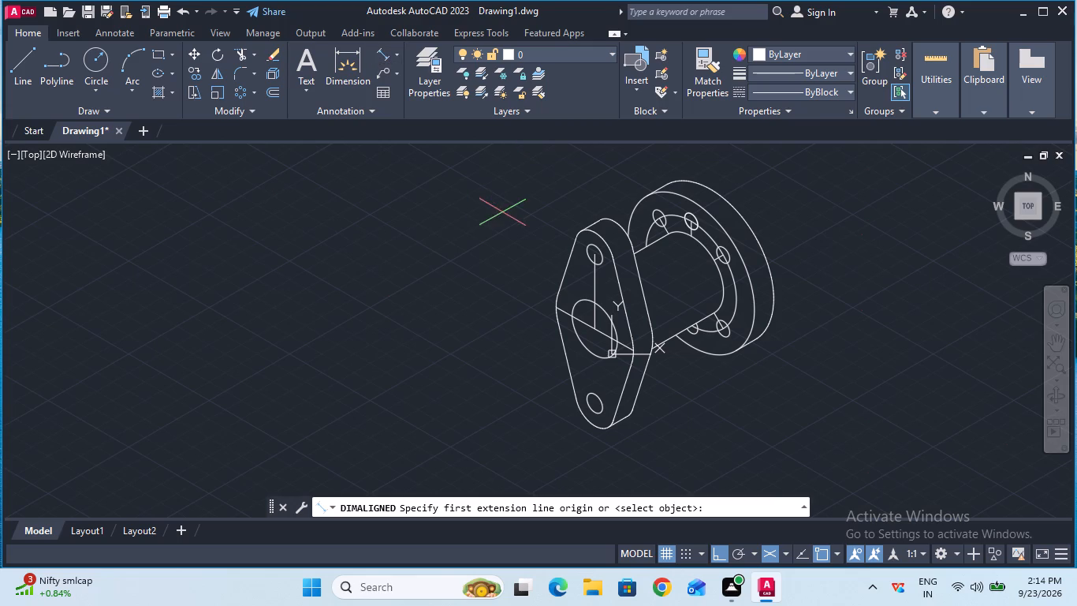
left_click(597, 256)
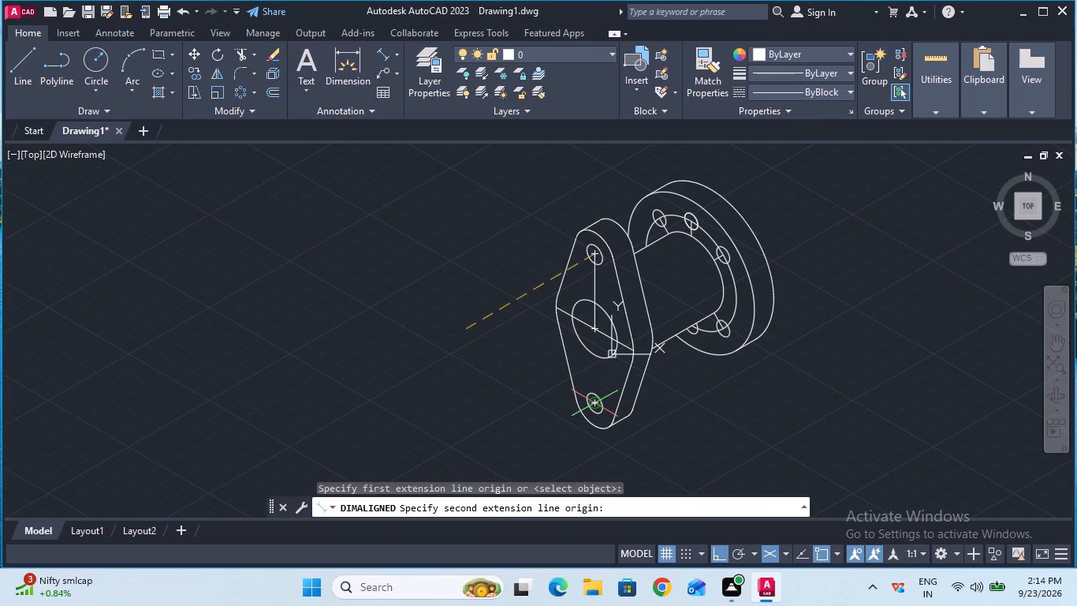
left_click(593, 406)
left_click(499, 389)
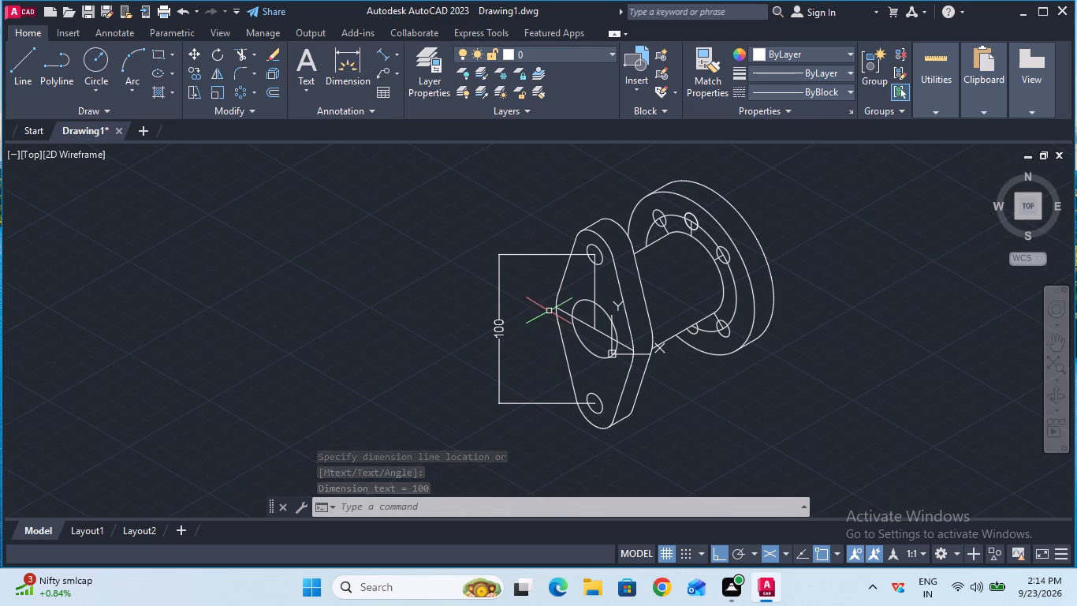
Add an aligned dimension from the upper bolt hole's centre to the central bore's centre, between the plate and the overall hole-spacing dimension.
left_click(381, 60)
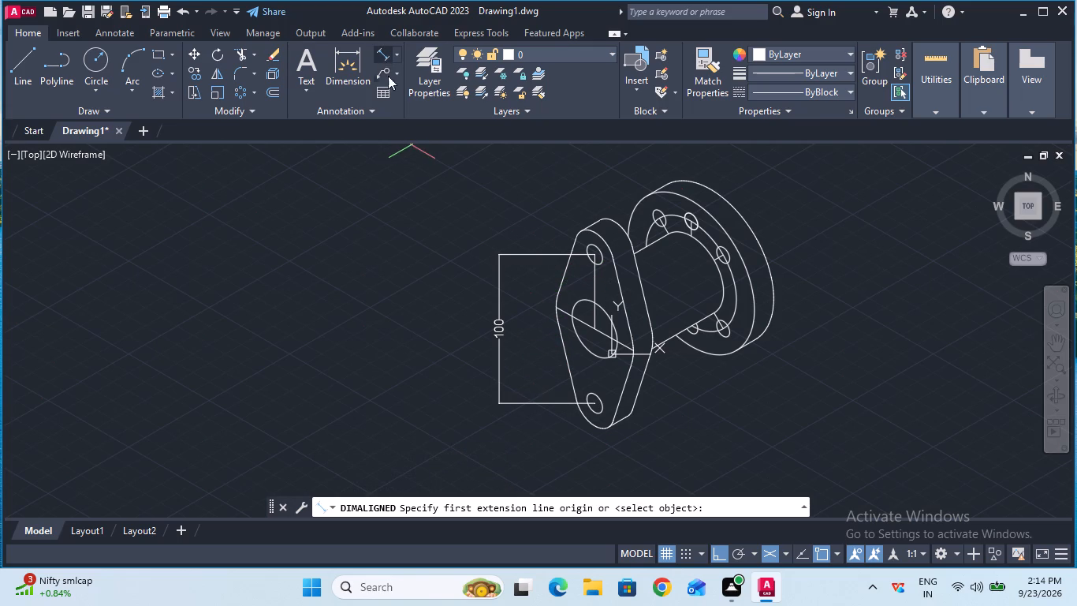
left_click(596, 255)
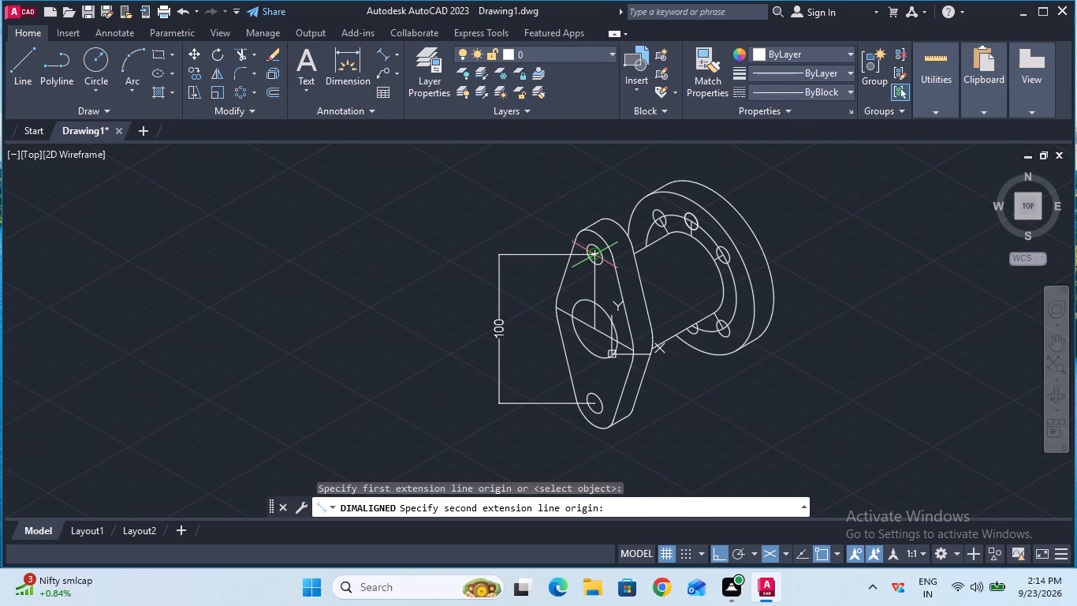
left_click(596, 325)
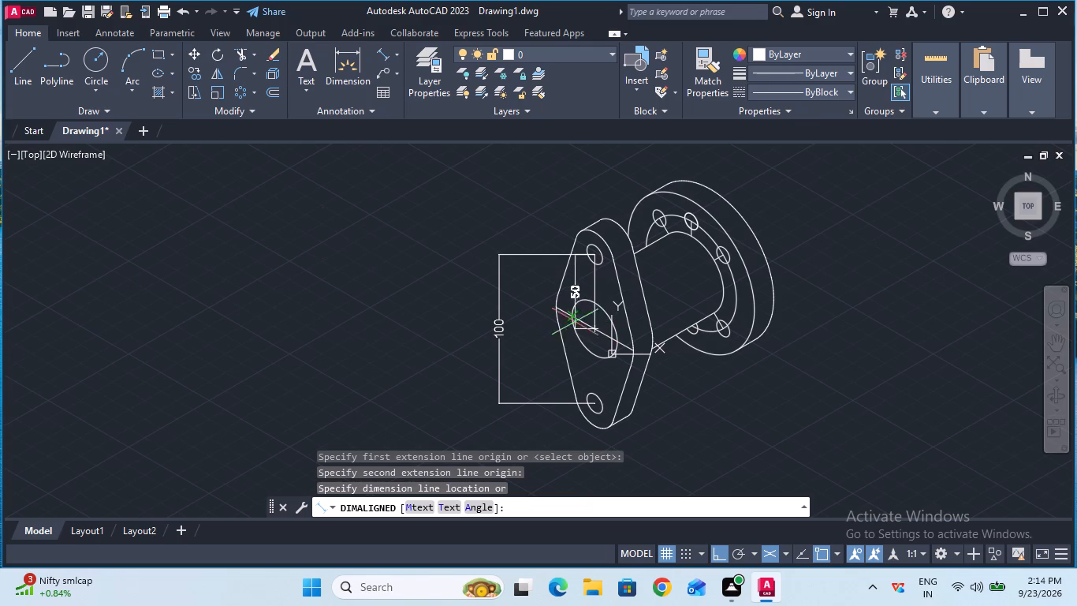
left_click(533, 316)
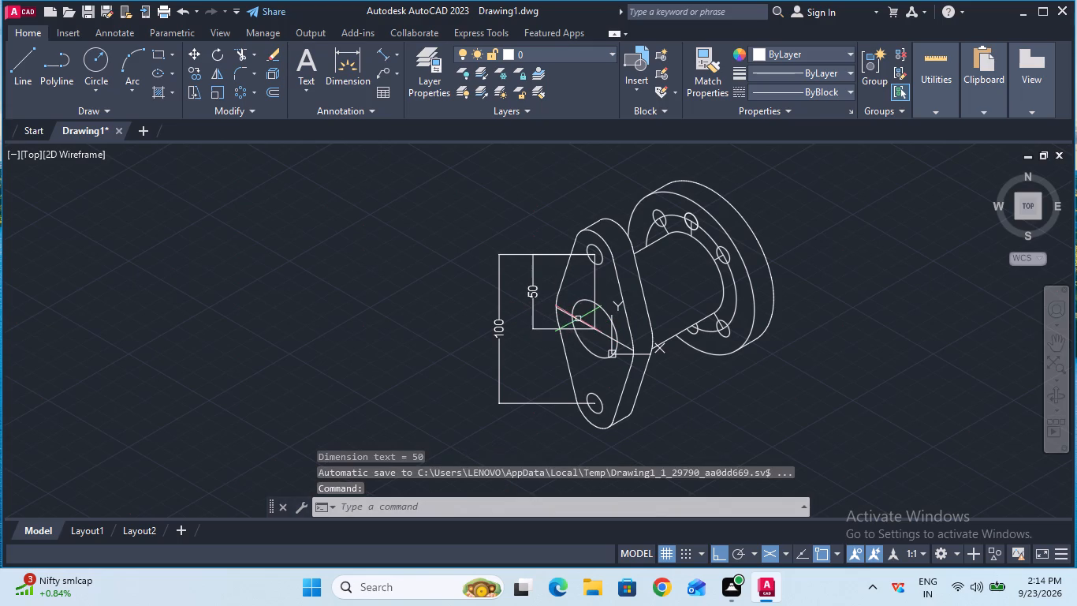
Add an aligned dimension from the central bore's centre to the lower bolt hole's centre, inside the overall hole-spacing dimension.
left_click(376, 52)
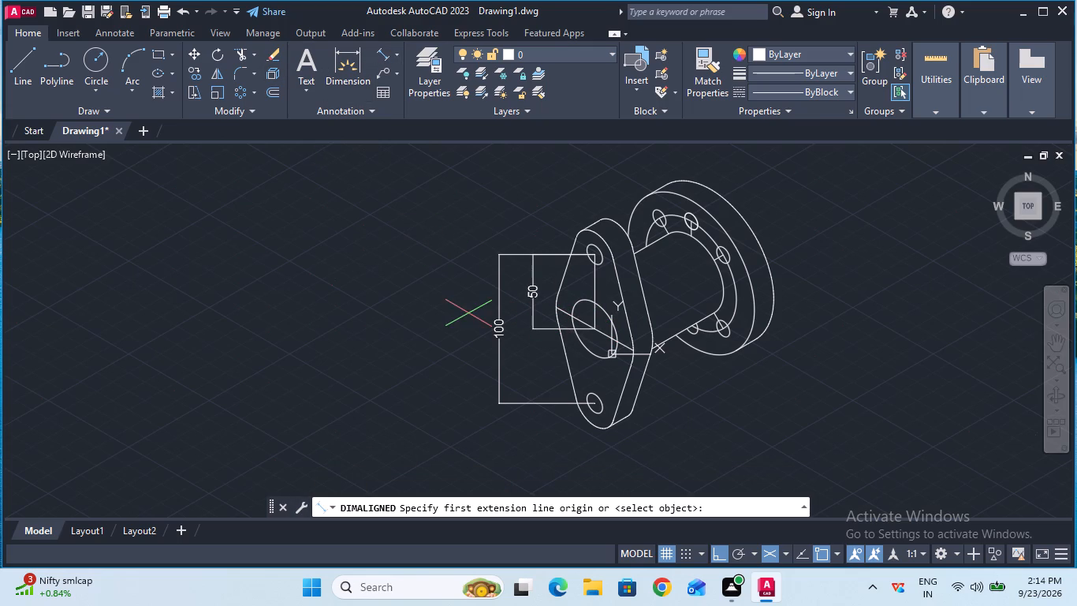
left_click(590, 327)
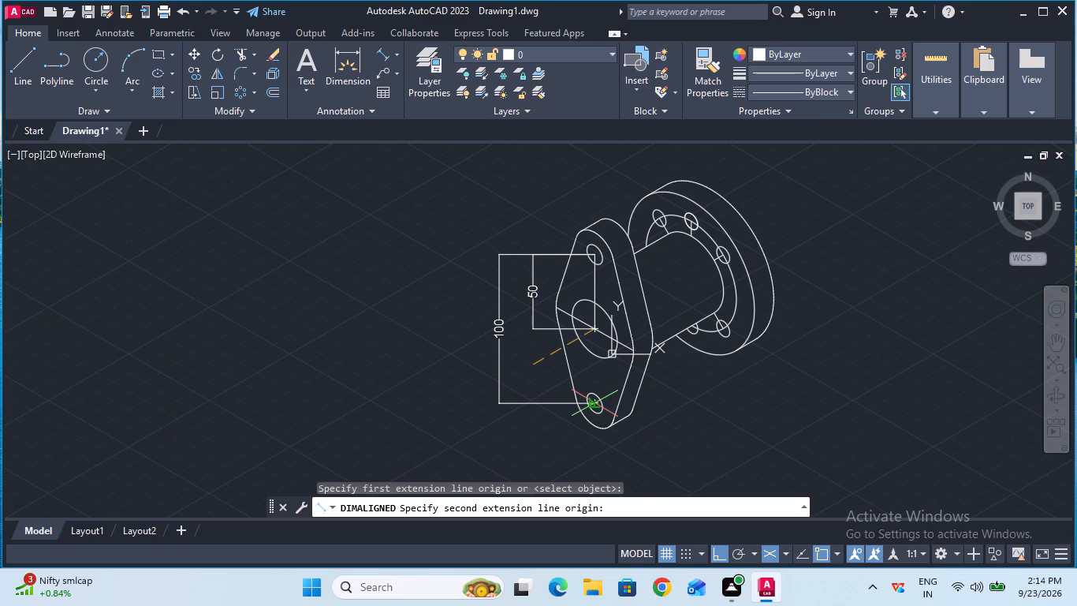
left_click(595, 402)
left_click(527, 396)
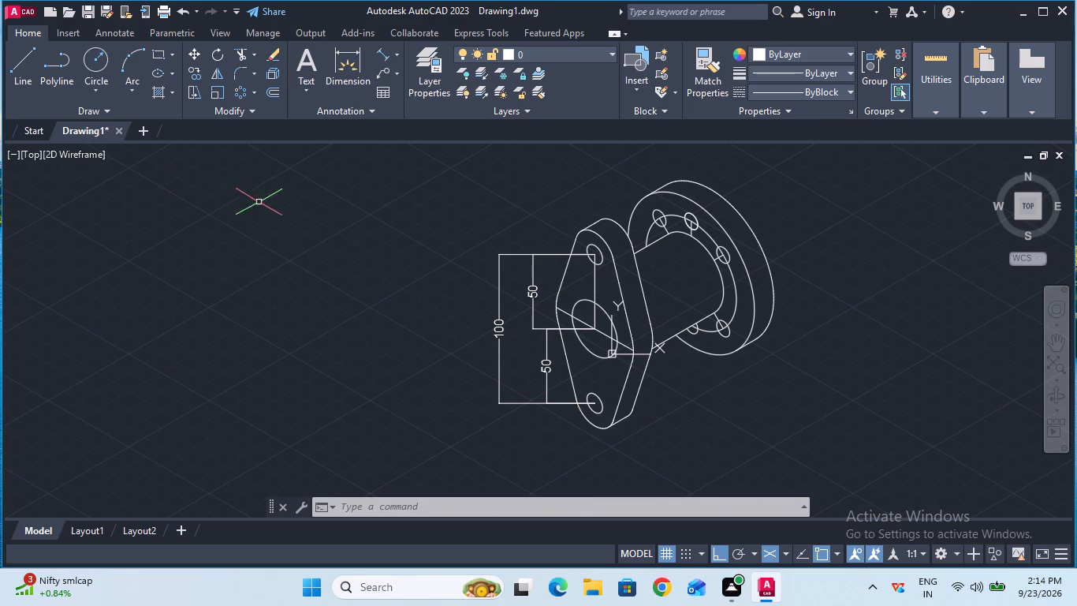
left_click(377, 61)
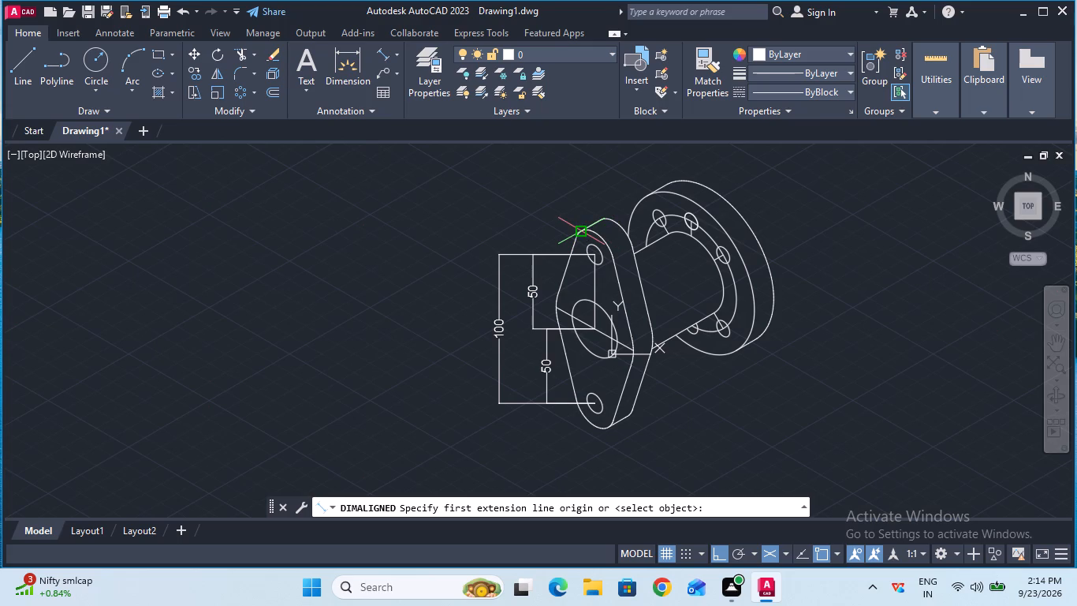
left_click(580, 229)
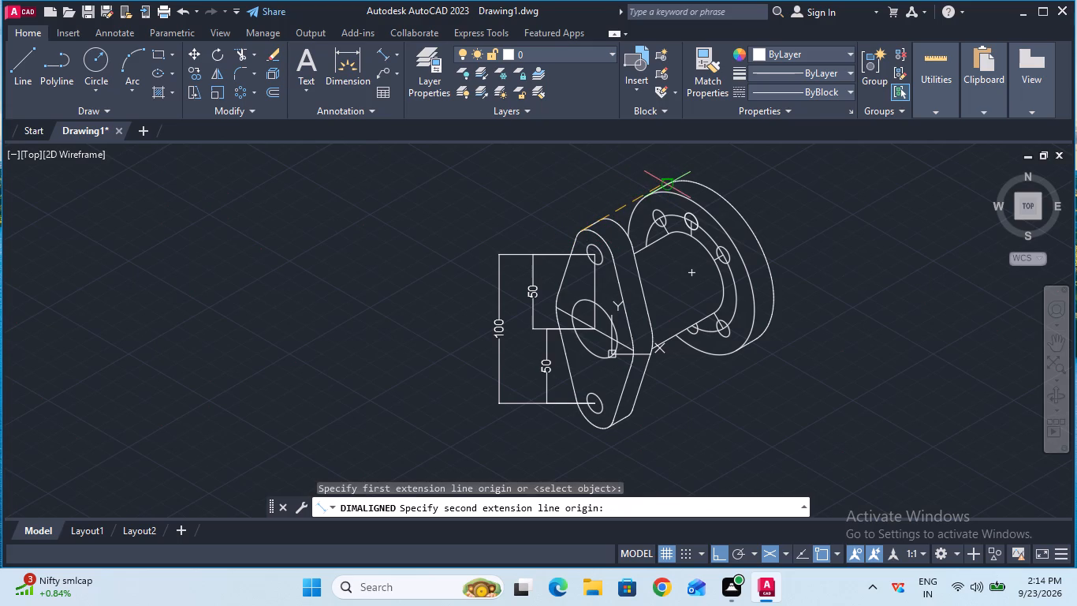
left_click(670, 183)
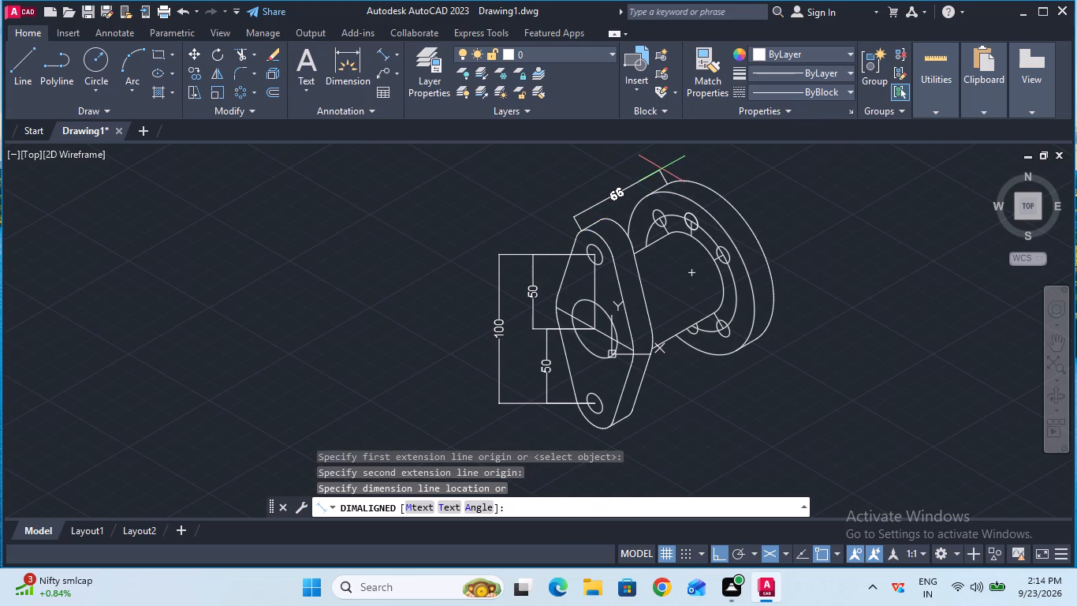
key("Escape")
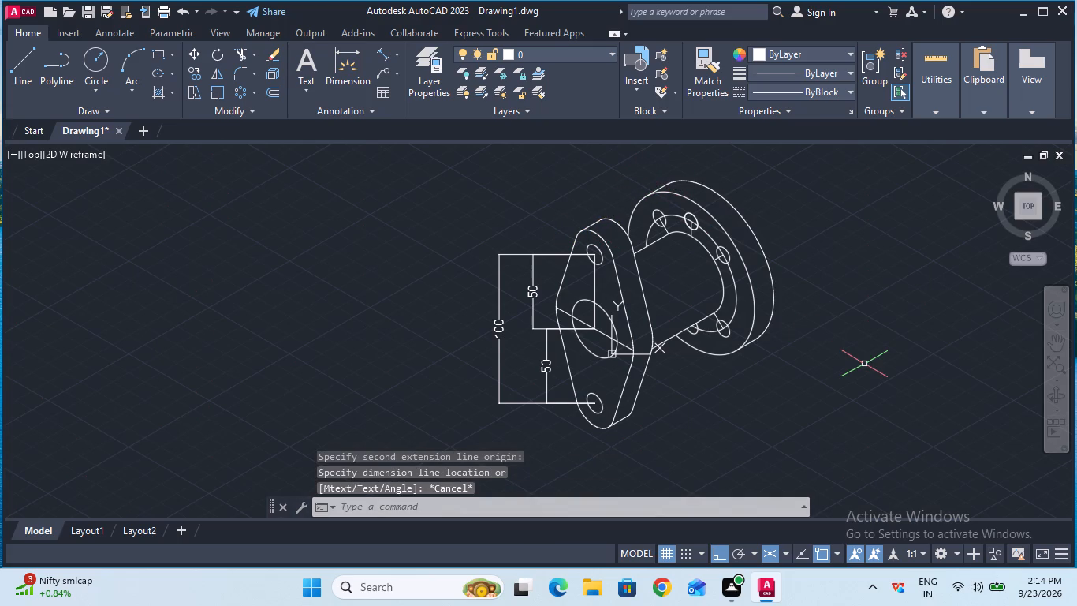
Turn off command log file recording with LOGFILEOFF.
double_click(600, 499)
type("log")
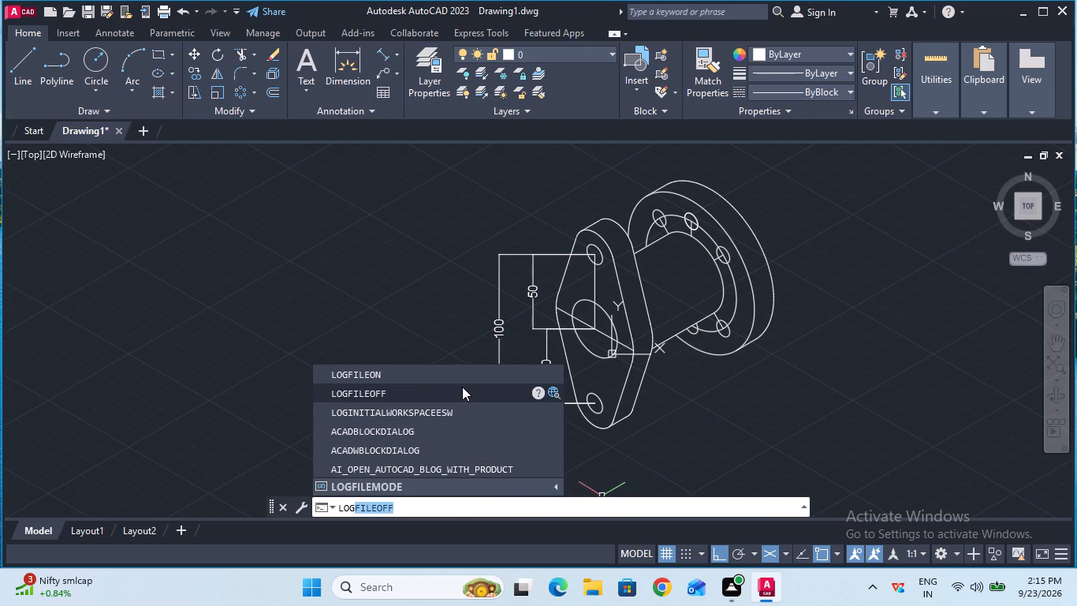
left_click(462, 387)
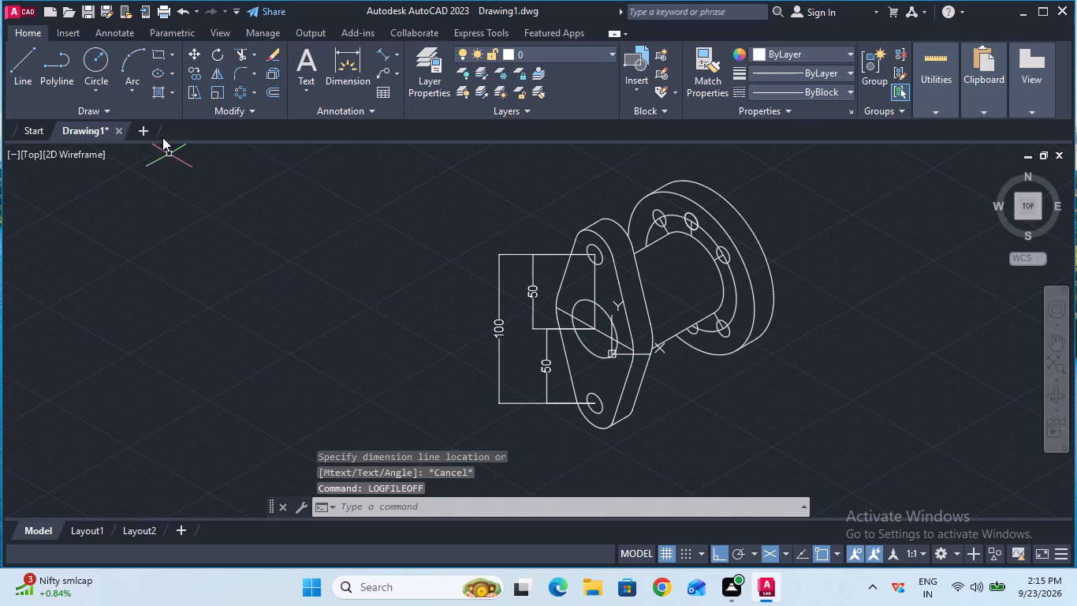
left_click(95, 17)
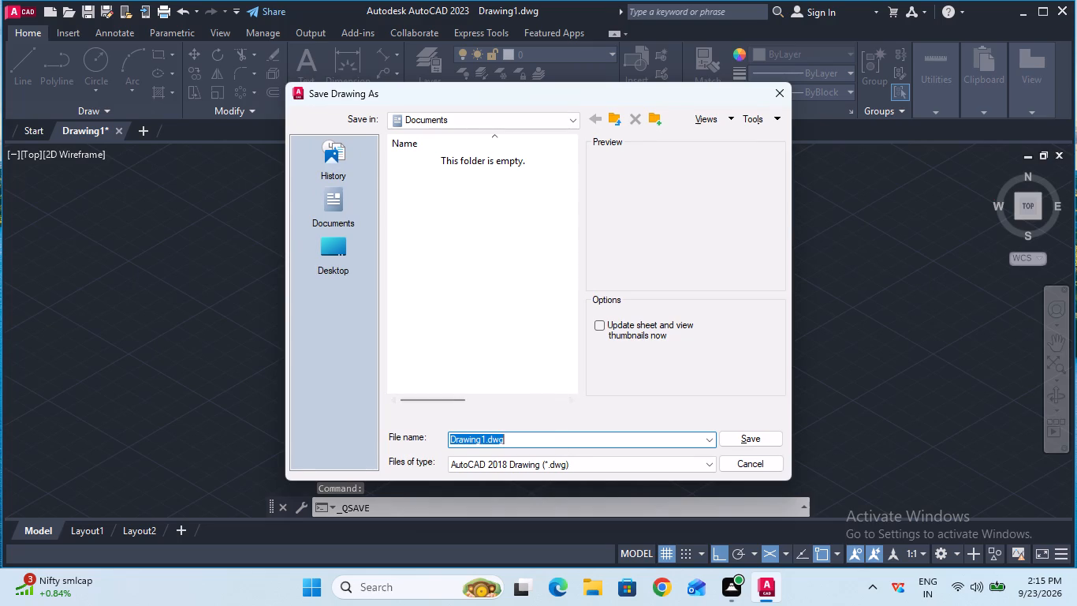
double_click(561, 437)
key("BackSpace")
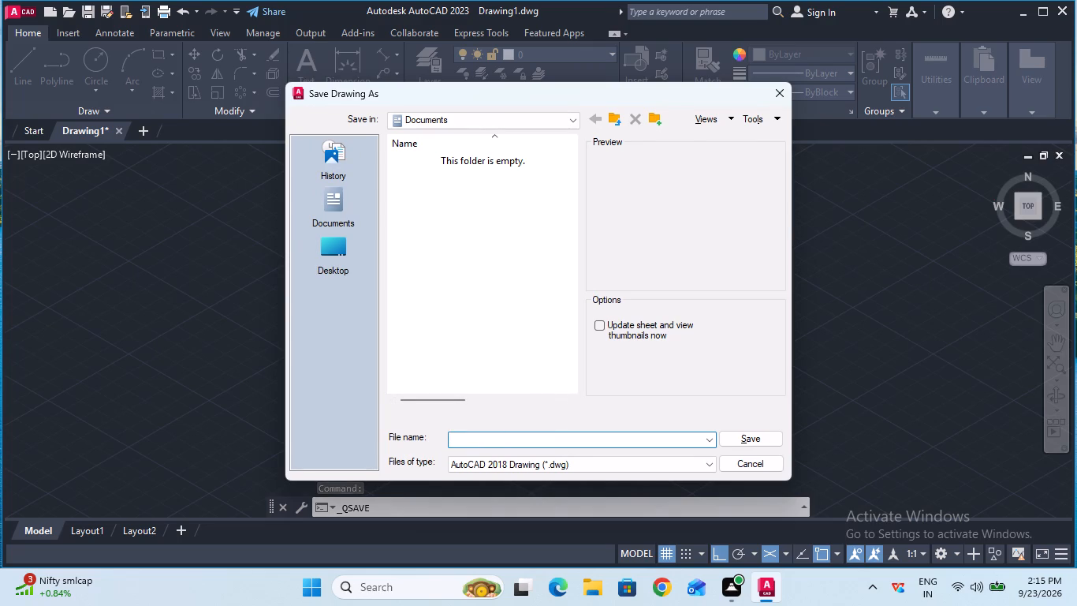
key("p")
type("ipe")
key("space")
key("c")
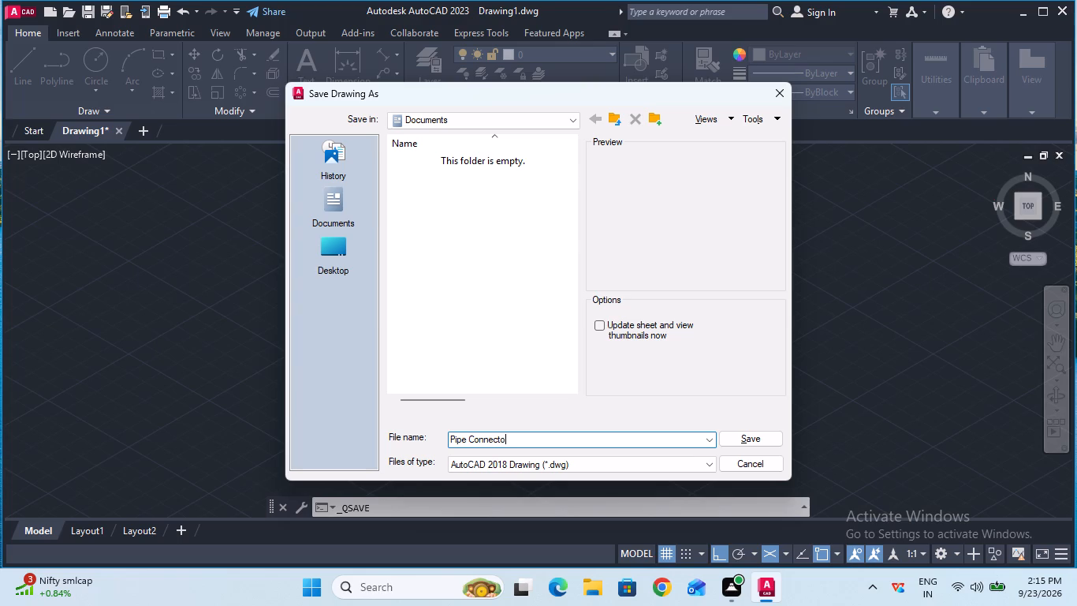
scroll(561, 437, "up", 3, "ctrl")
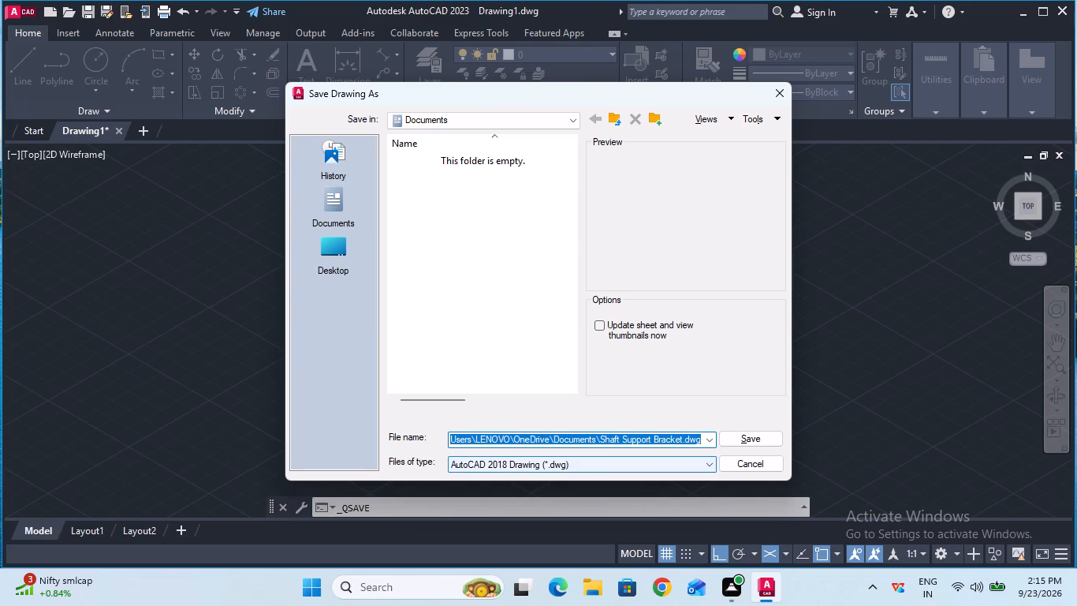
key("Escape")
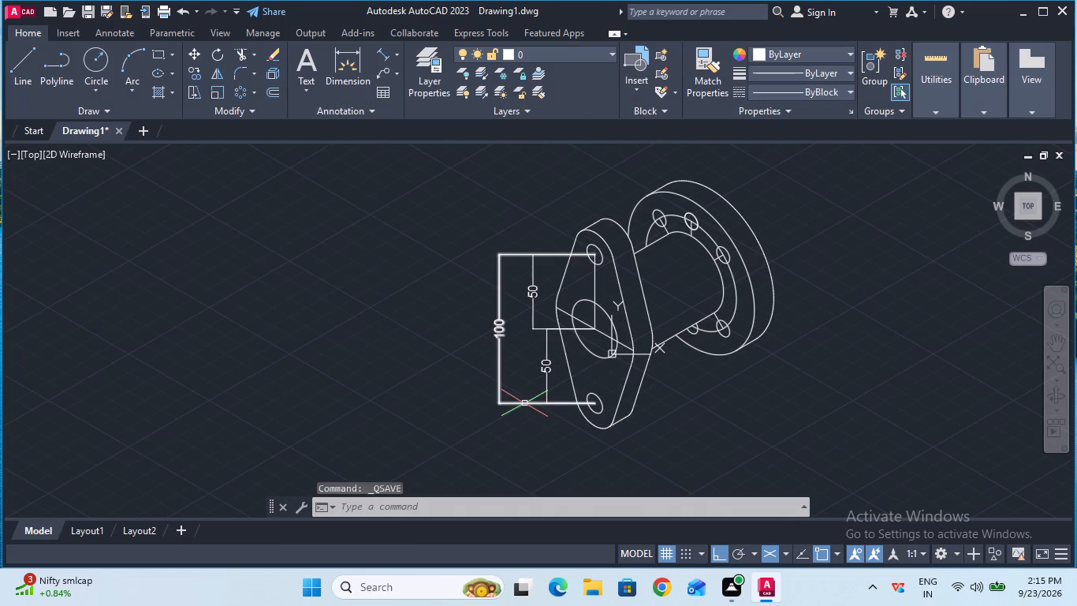
Save the drawing in the Documents folder as Pipe Connector in AutoCAD 2018 Drawing format.
left_click(84, 21)
double_click(84, 15)
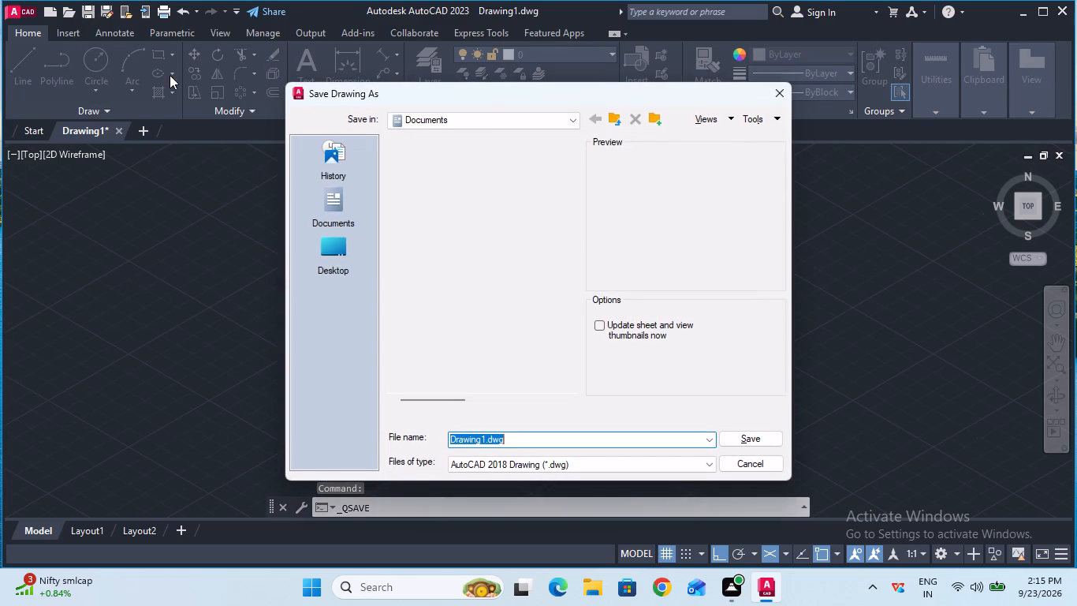
left_click(524, 433)
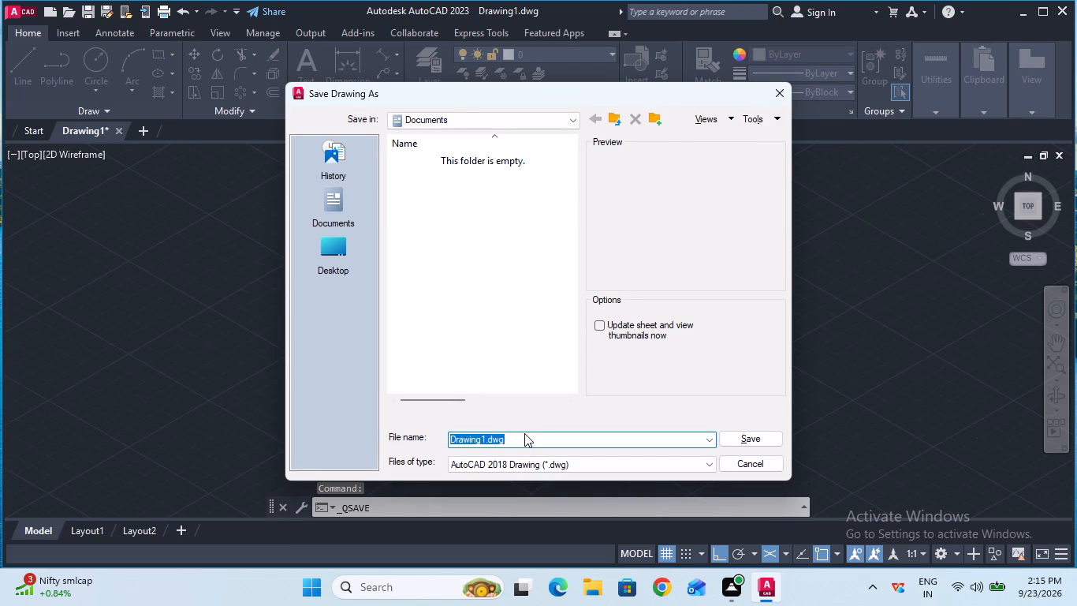
key("BackSpace")
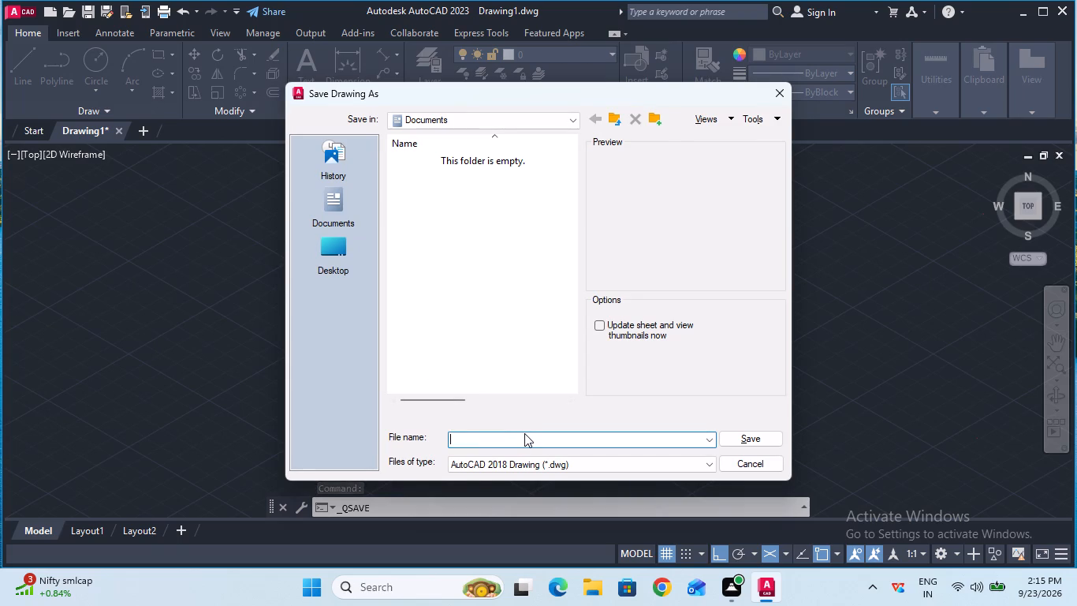
key("p")
type("ipe")
key("space")
key("c")
type("onnector")
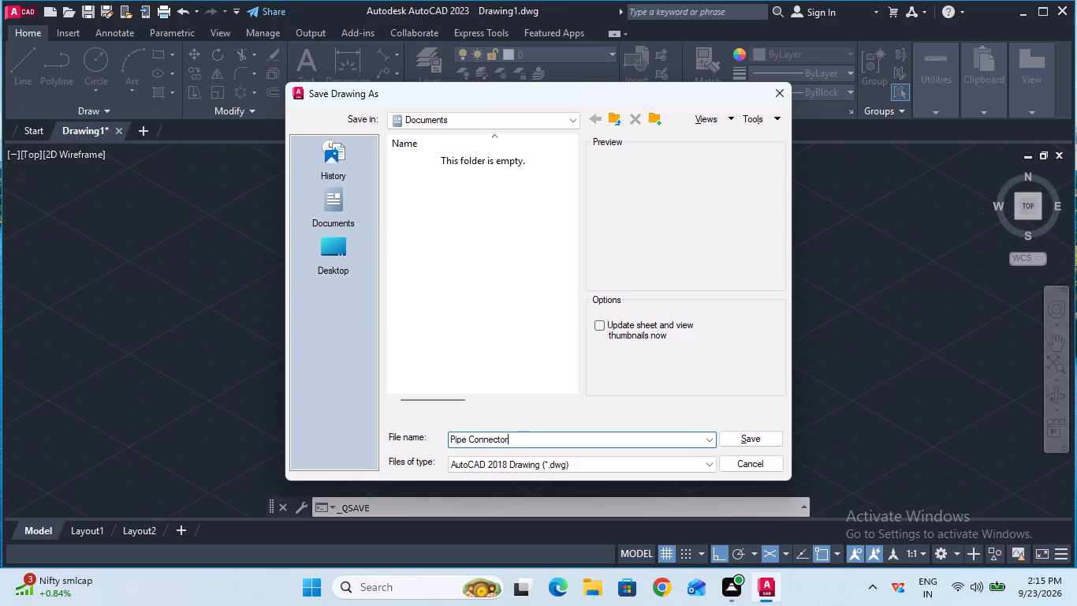
left_click(733, 438)
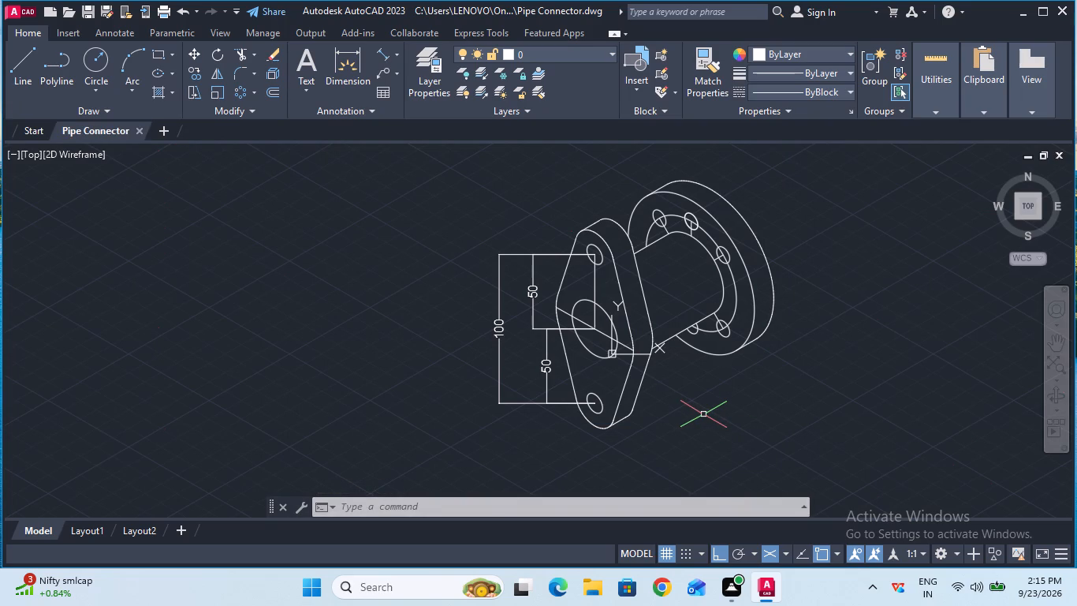
Set up the plot on ISO A4 (297.00 x 210.00 MM), centred, with a window area enclosing the whole dimensioned pipe connector.
double_click(167, 13)
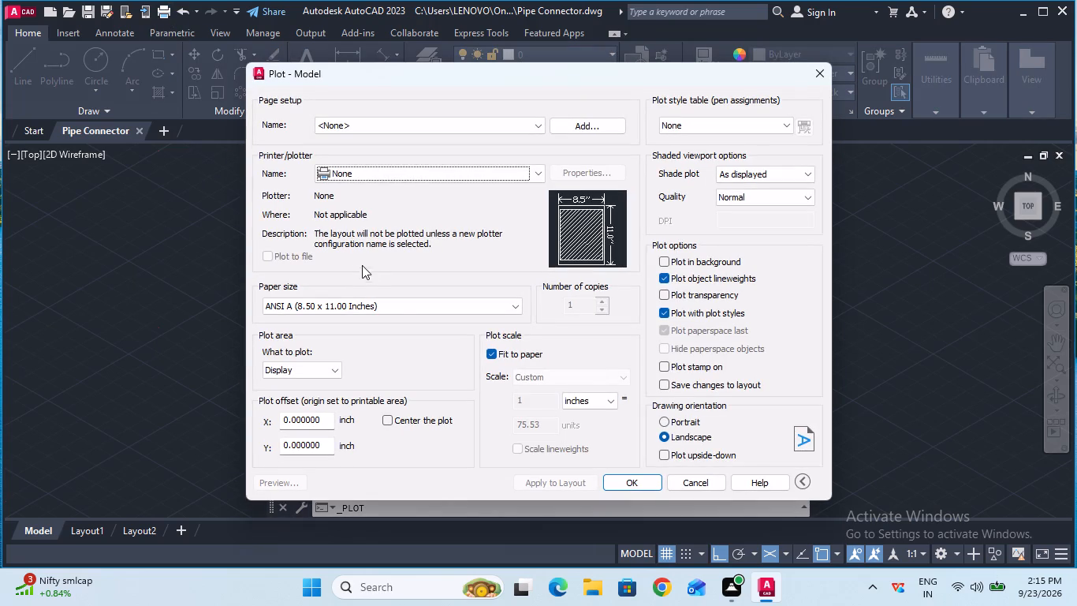
left_click(393, 298)
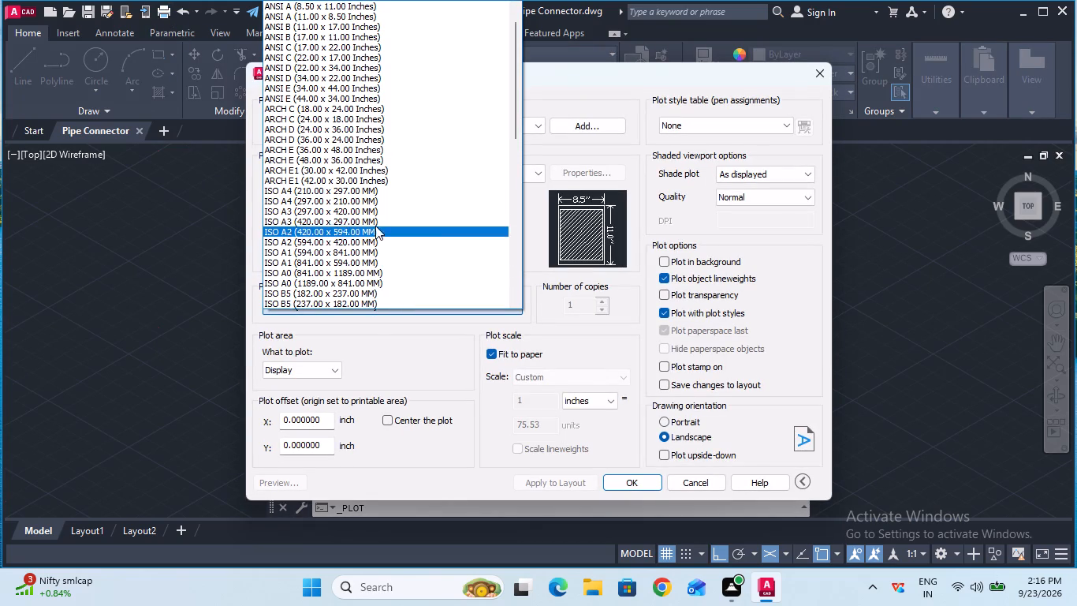
left_click(372, 204)
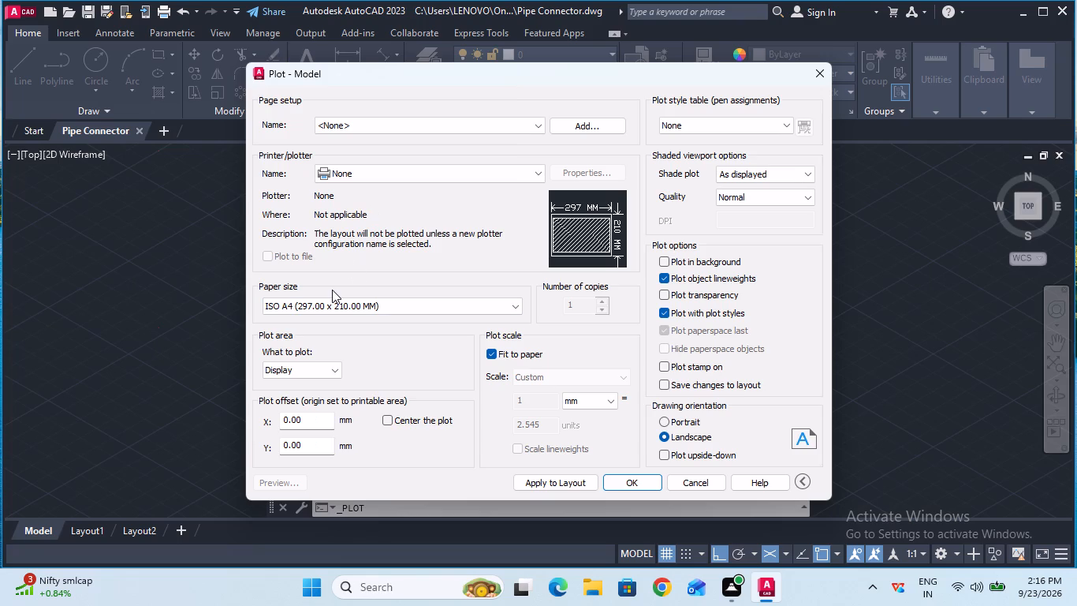
left_click(387, 417)
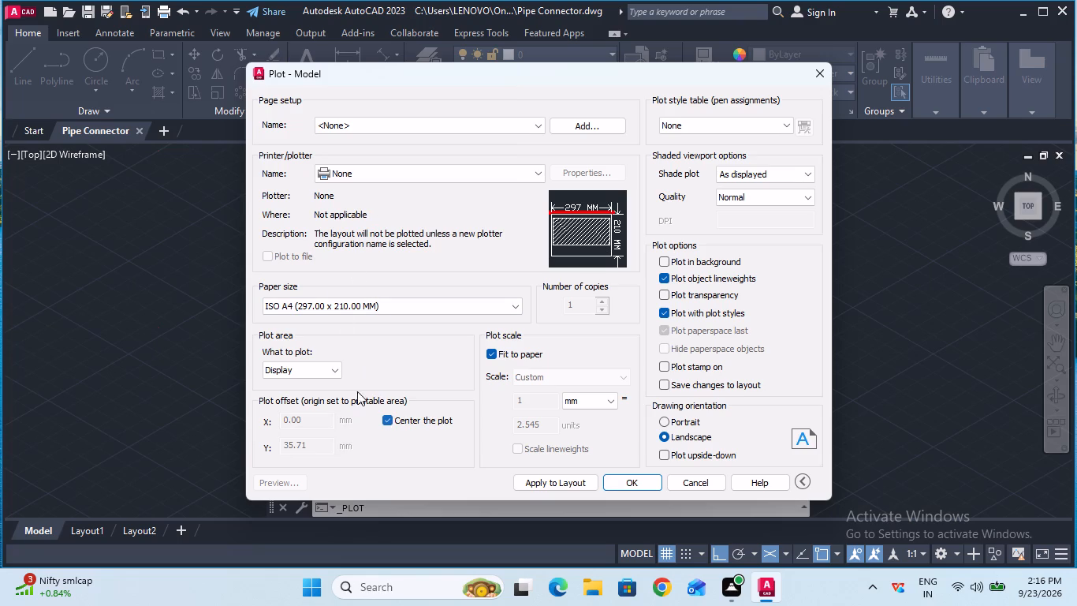
left_click(337, 373)
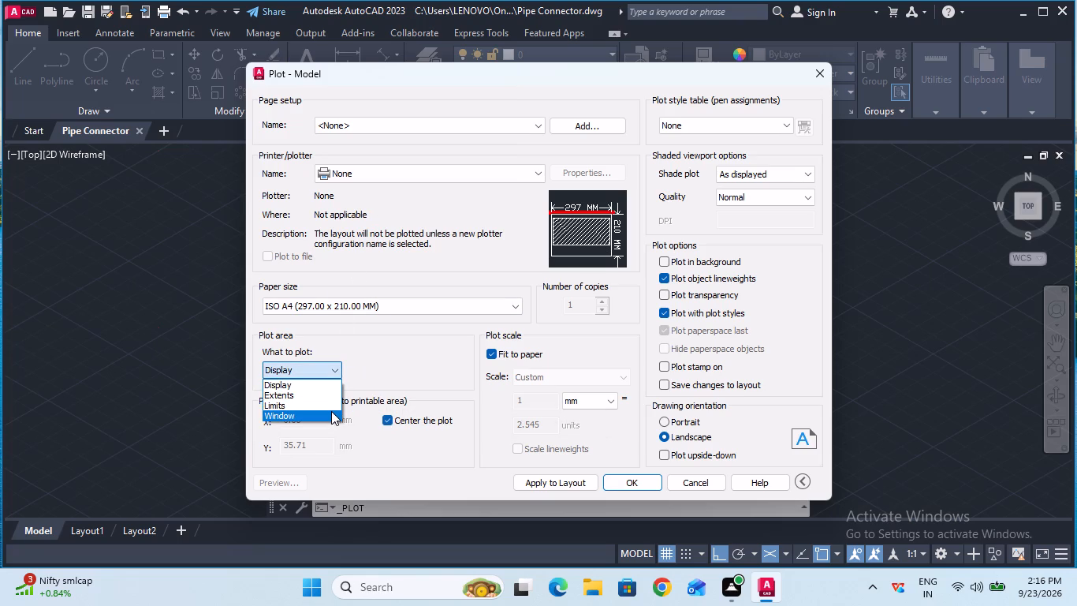
left_click(331, 411)
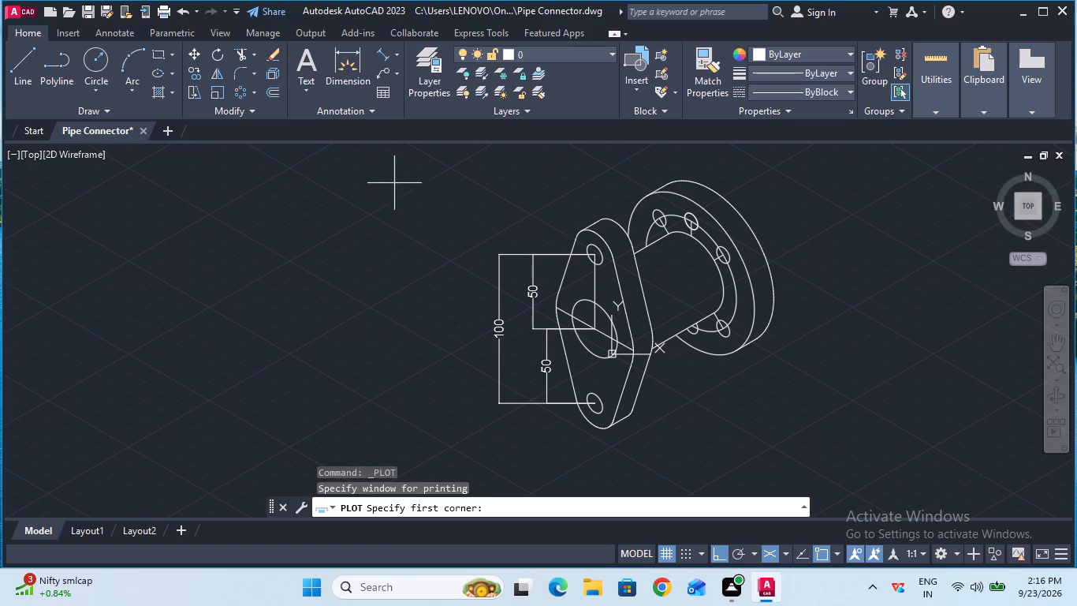
left_click(386, 161)
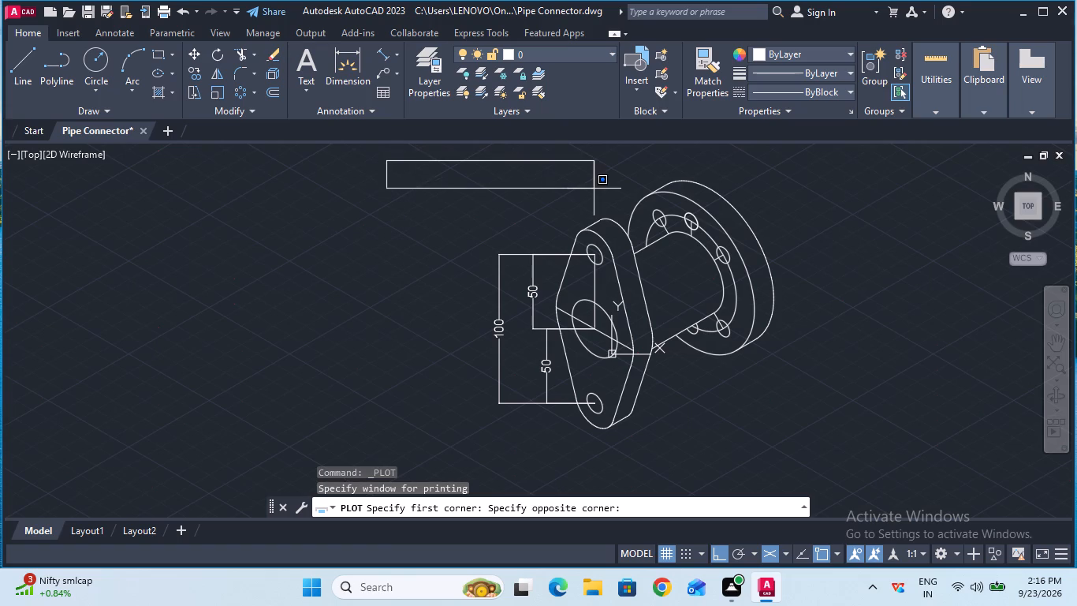
left_click(848, 445)
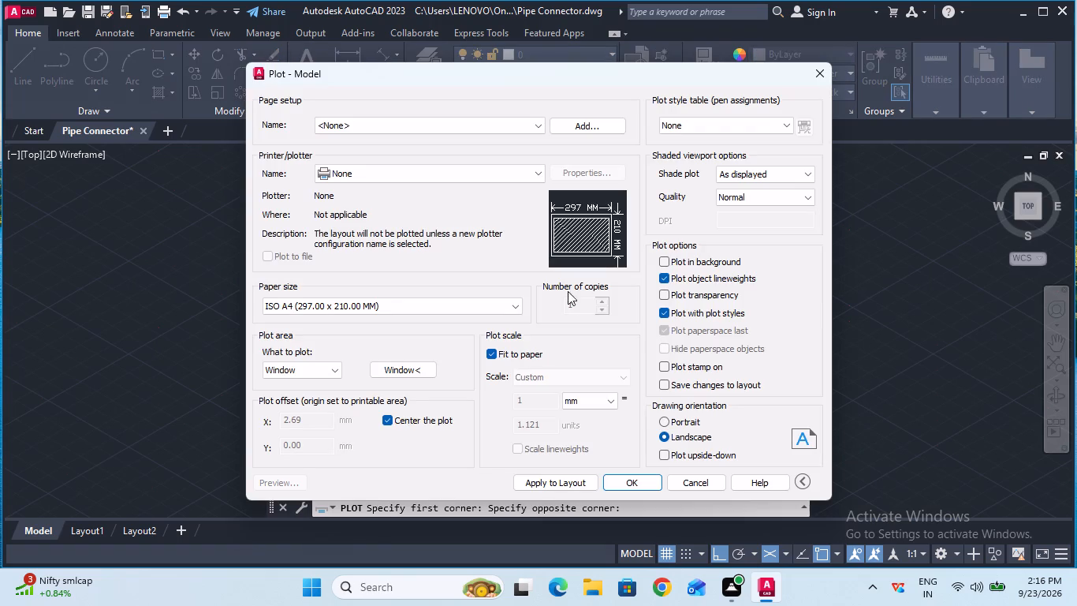
Plot with DWG To PDF.pc3 to Pipe Connector-Model.pdf in the Documents folder, and close the PDF that opens.
left_click(490, 166)
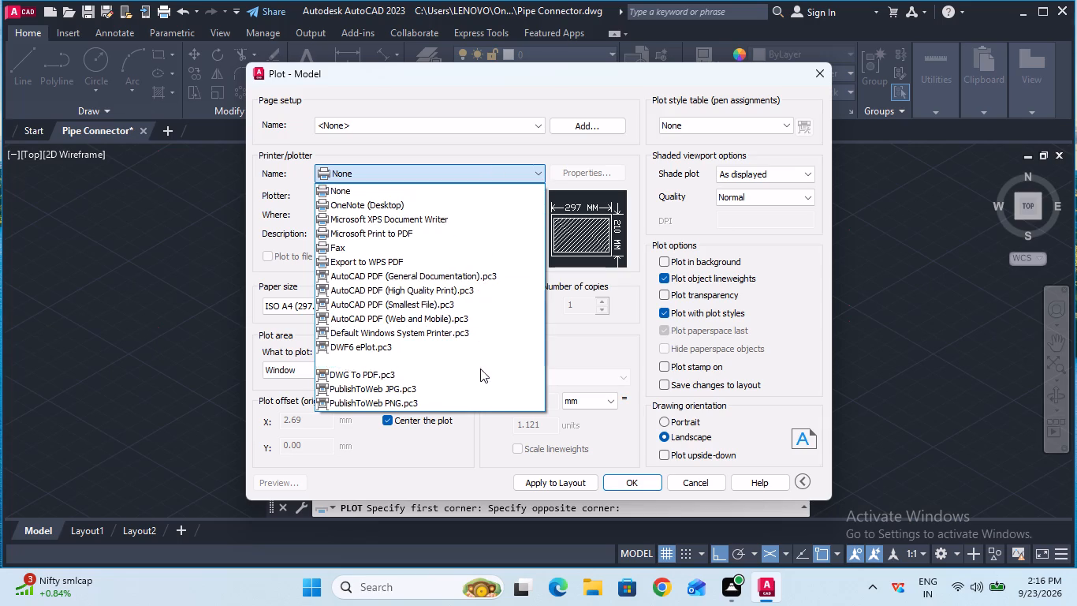
left_click(481, 374)
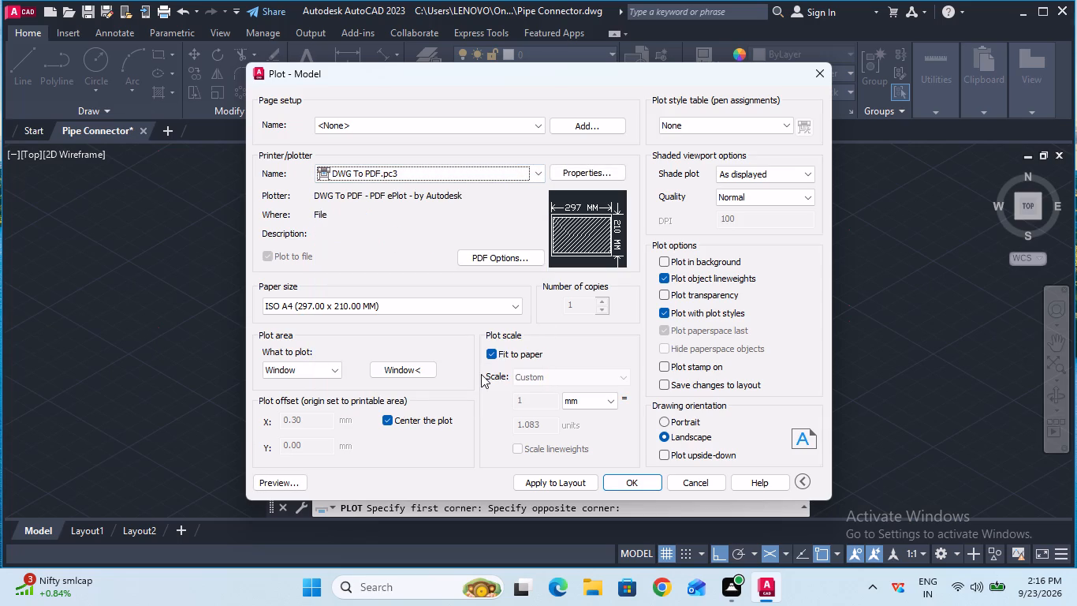
left_click(622, 484)
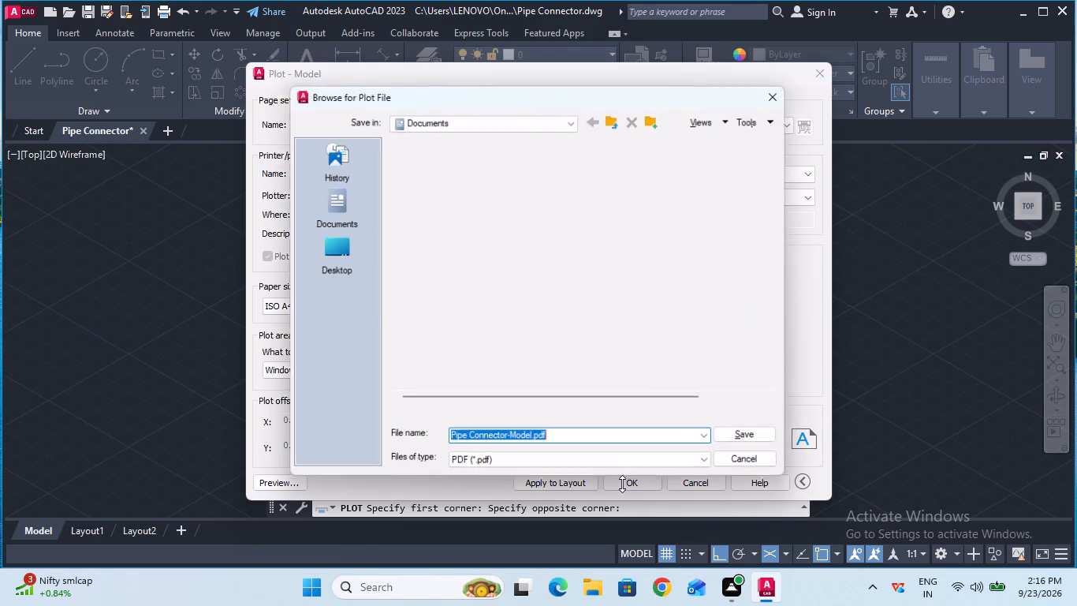
double_click(738, 437)
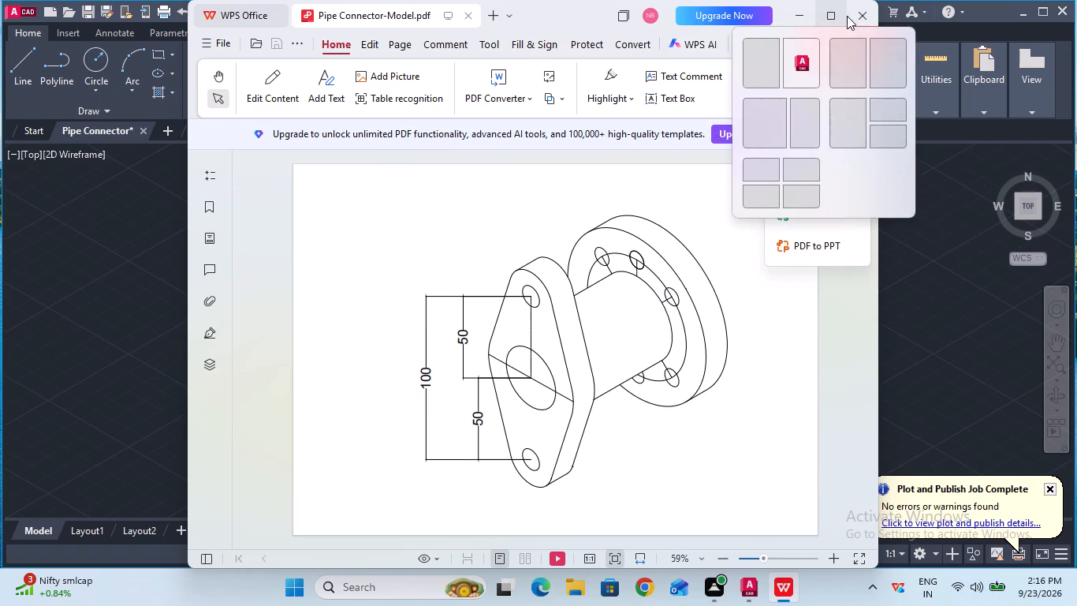
left_click(854, 17)
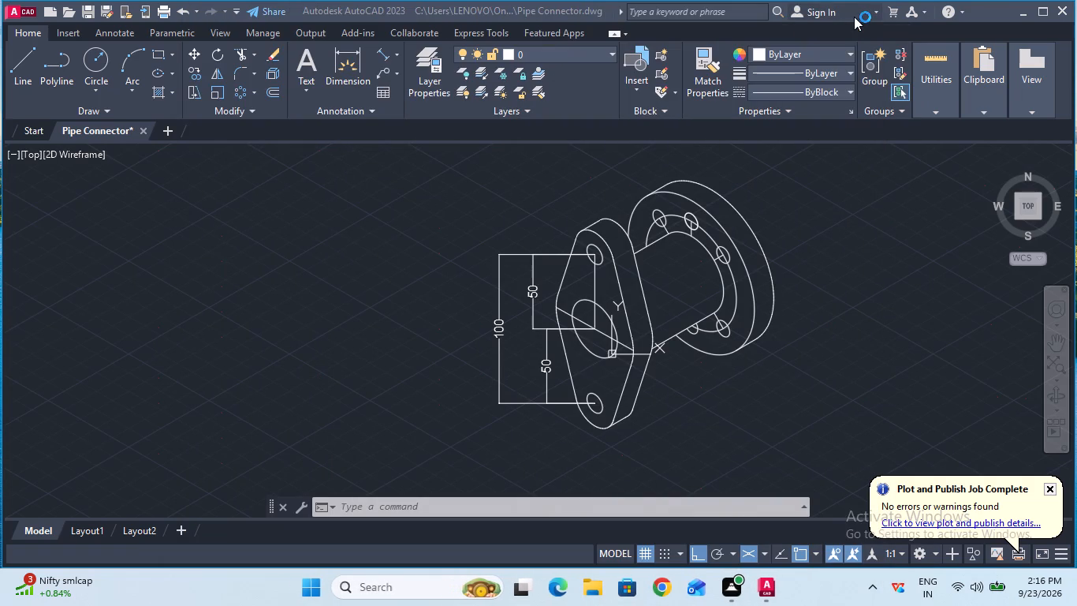
Quit AutoCAD, saving the changes to Pipe Connector.dwg.
left_click(1063, 10)
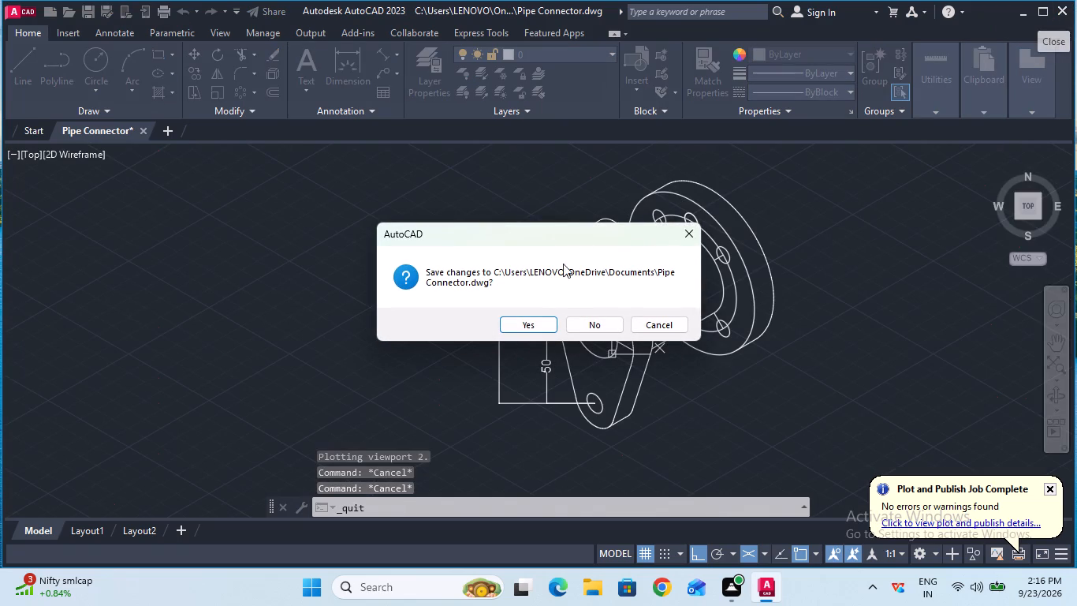
left_click(524, 316)
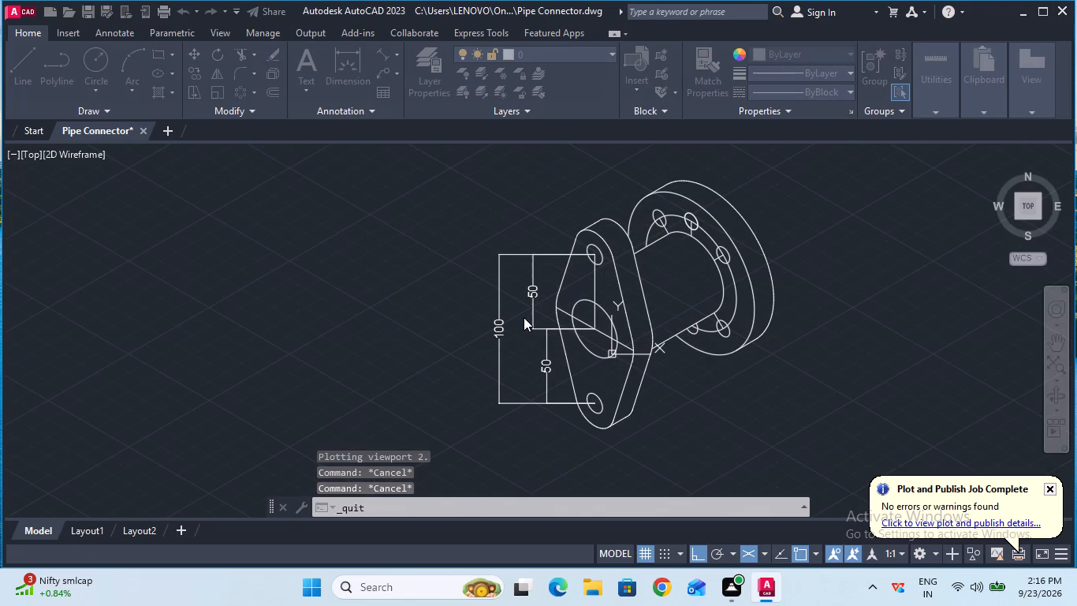